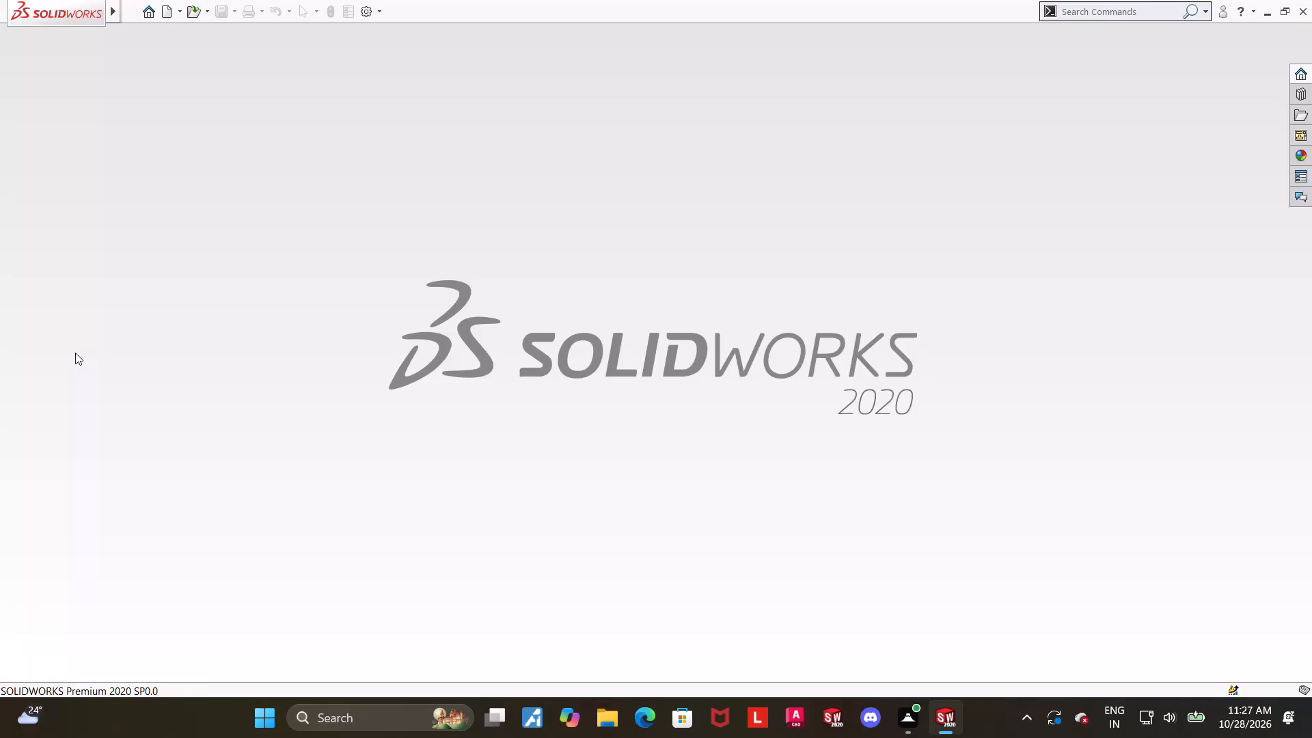
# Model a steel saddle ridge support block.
# Create a new part document.
pyautogui.click(160, 14)
pyautogui.doubleClick(318, 331)
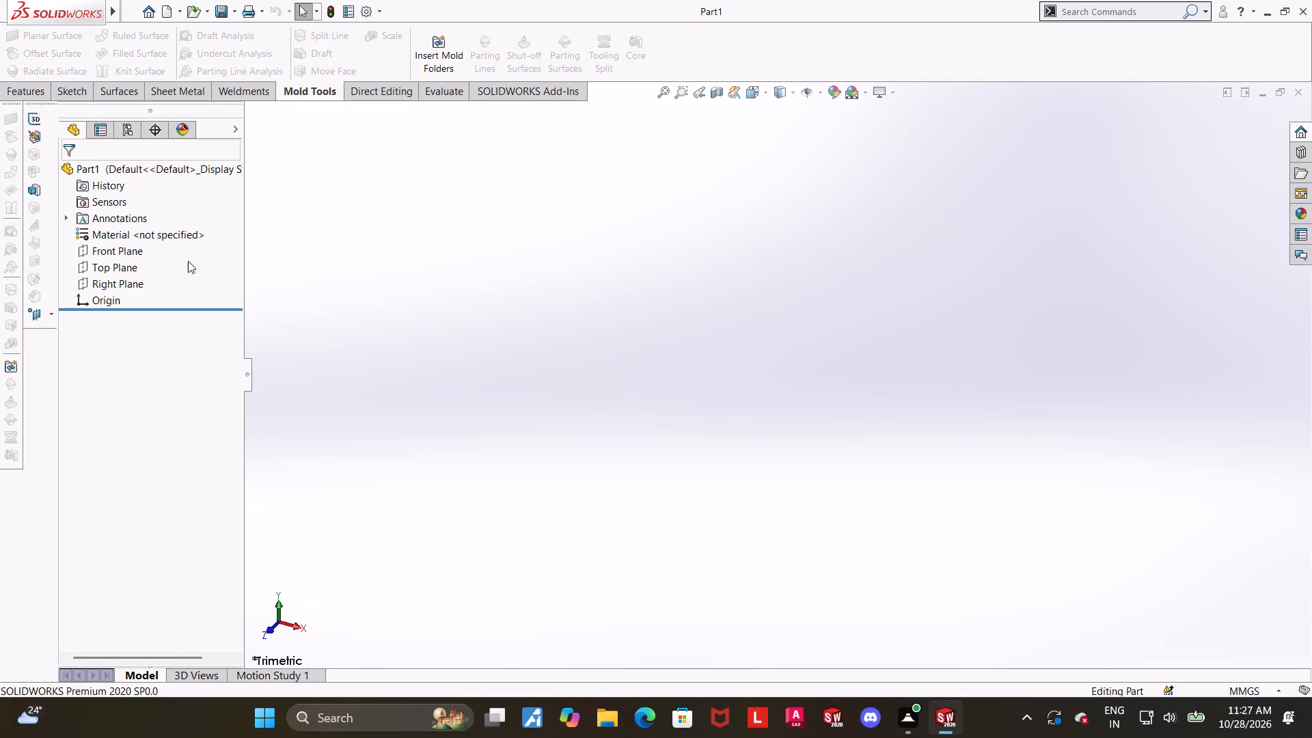
# Start a sketch on the Right Plane.
pyautogui.click(133, 280)
pyautogui.click(146, 260)
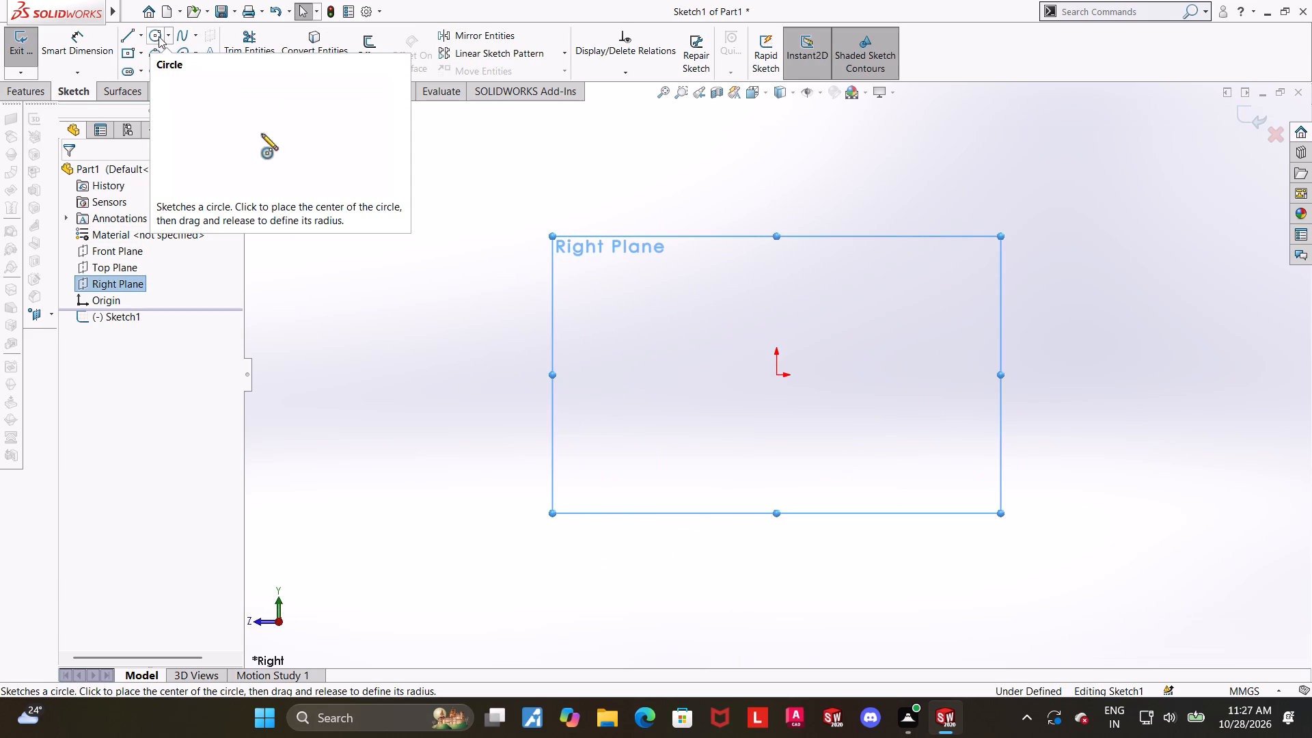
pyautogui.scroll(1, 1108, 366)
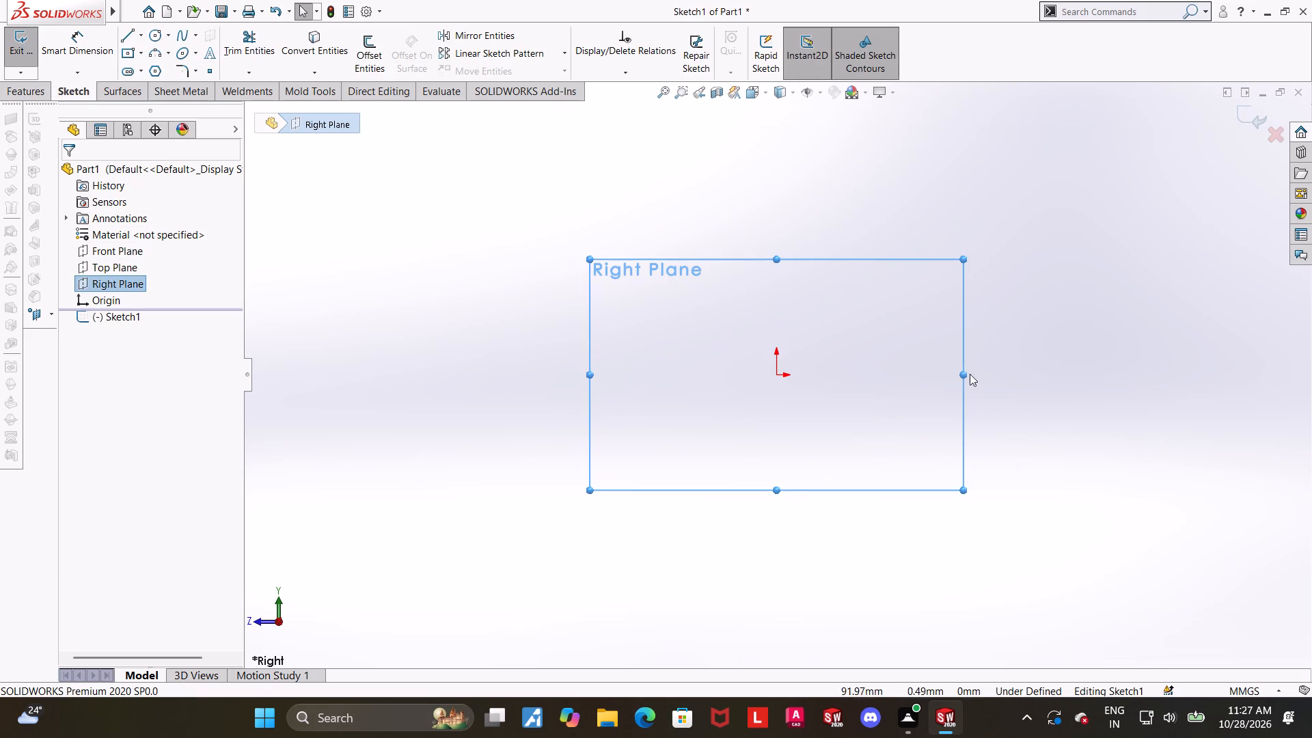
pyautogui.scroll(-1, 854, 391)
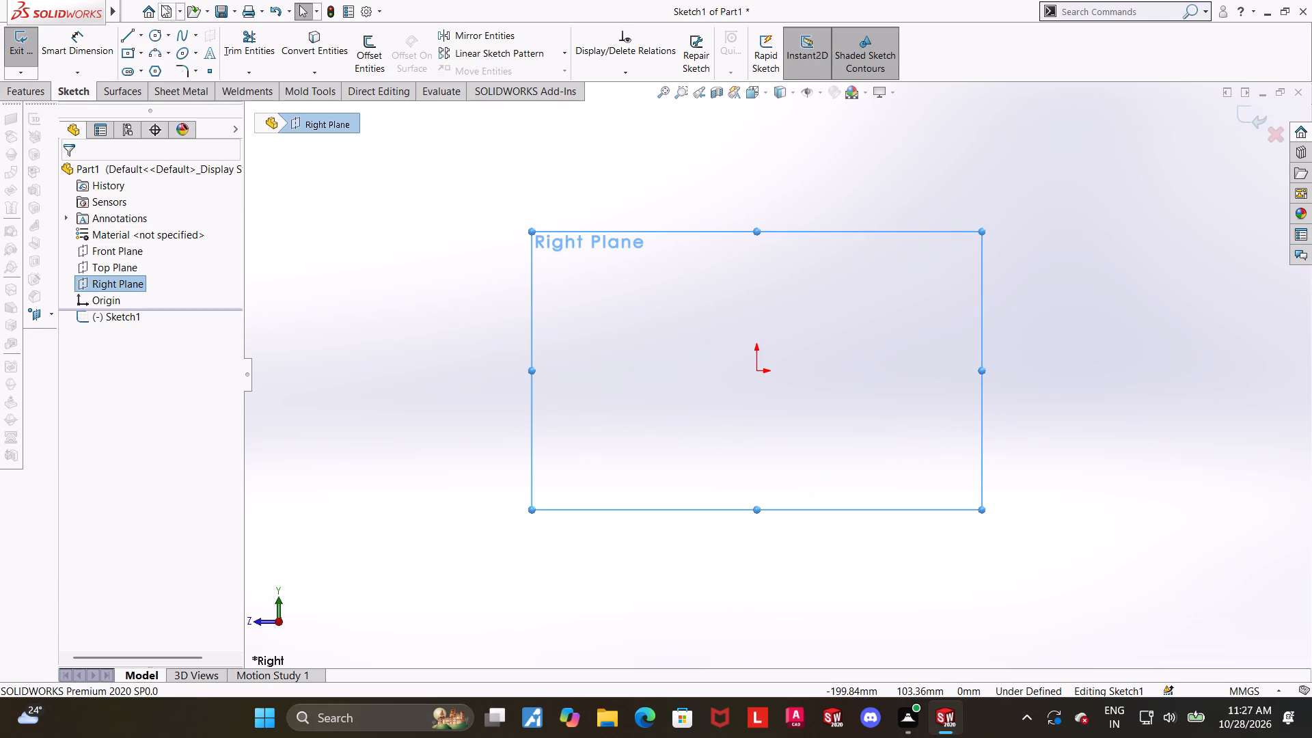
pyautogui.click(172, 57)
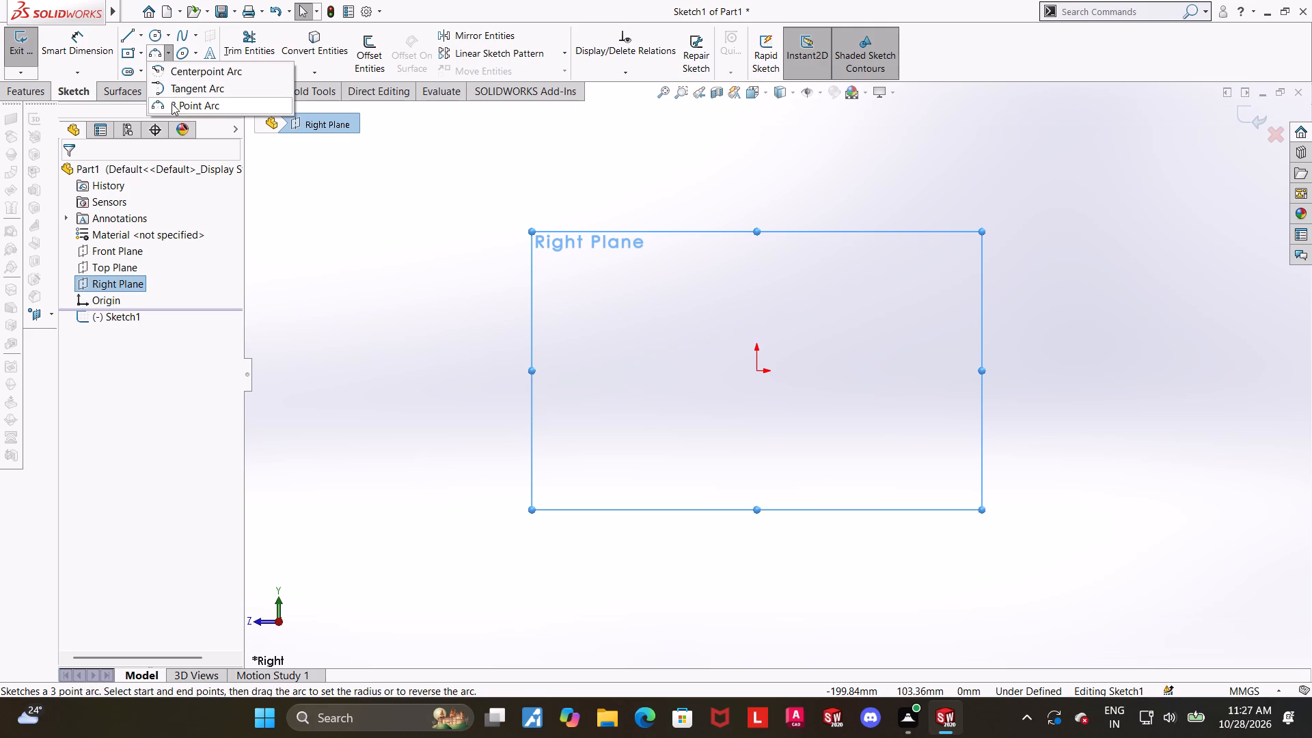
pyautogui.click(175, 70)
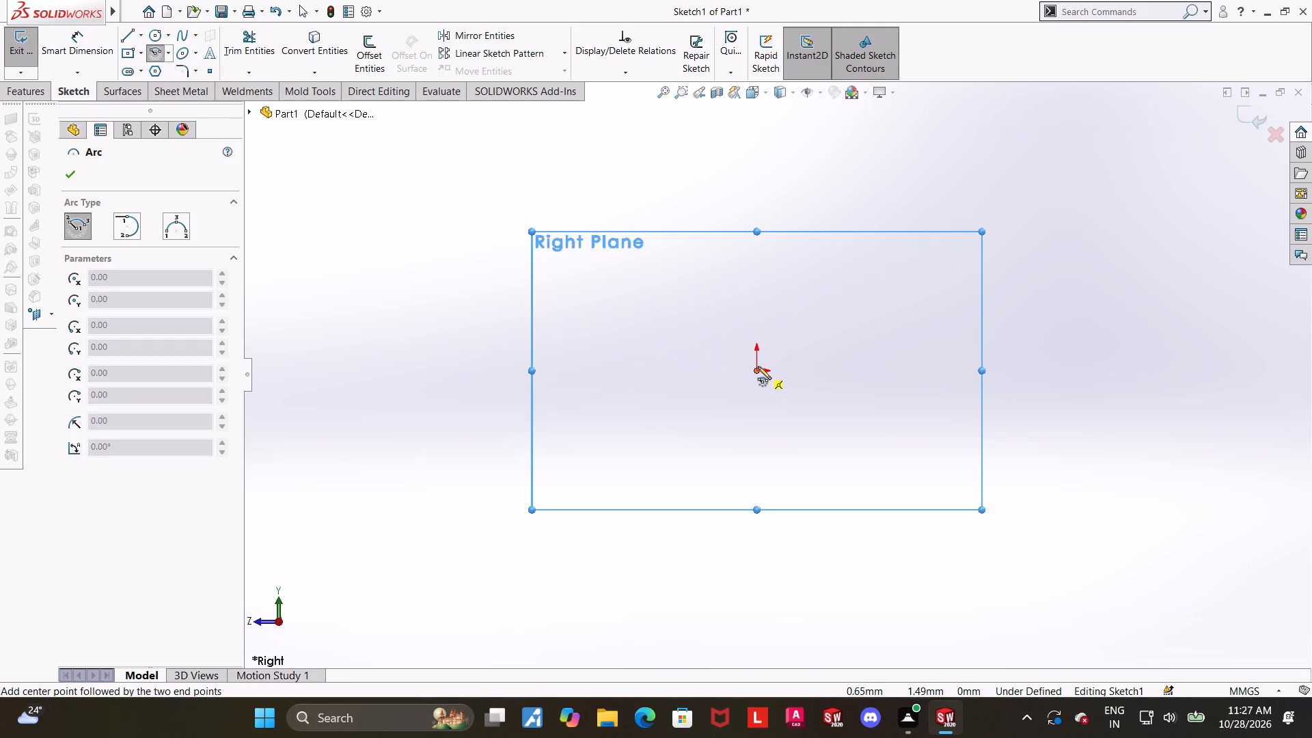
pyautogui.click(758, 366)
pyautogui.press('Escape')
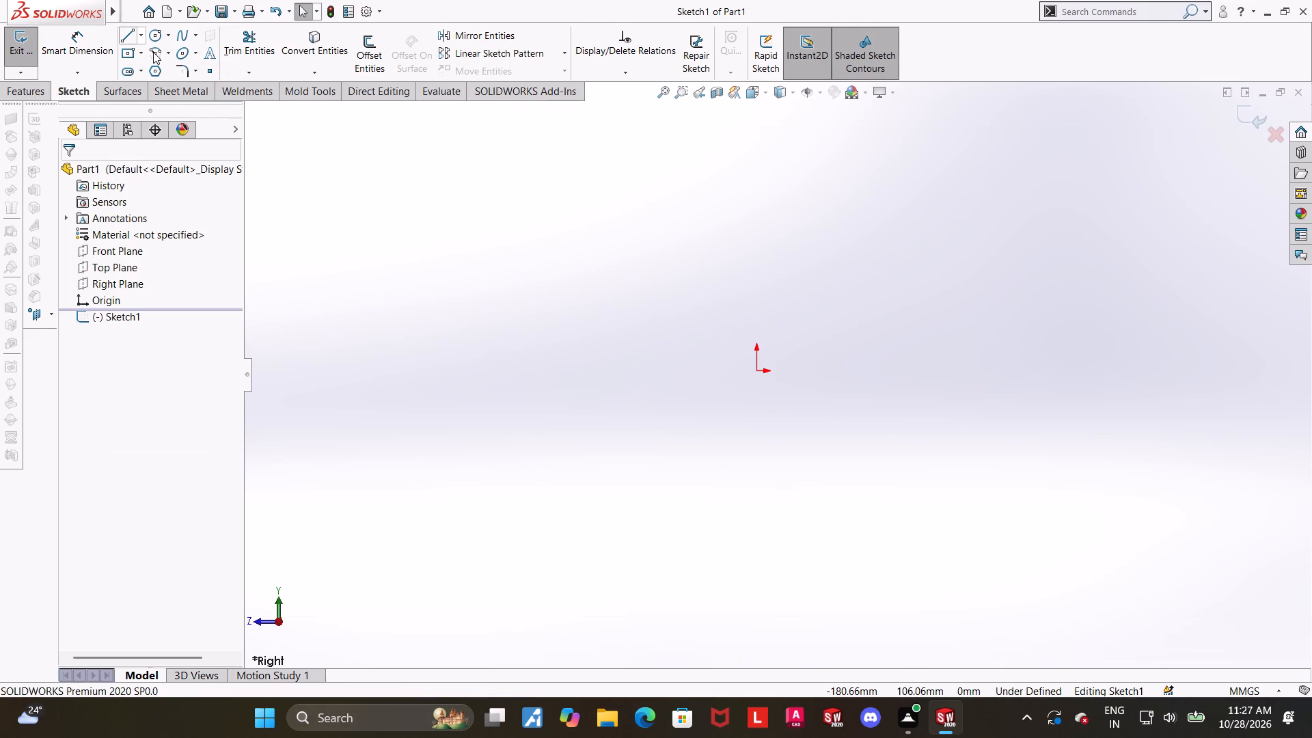
# Sketch a centerpoint arc of about 82 mm radius centred on the origin, open at the bottom with both ends below centre.
pyautogui.moveTo(153, 52); pyautogui.dragTo(165, 56)
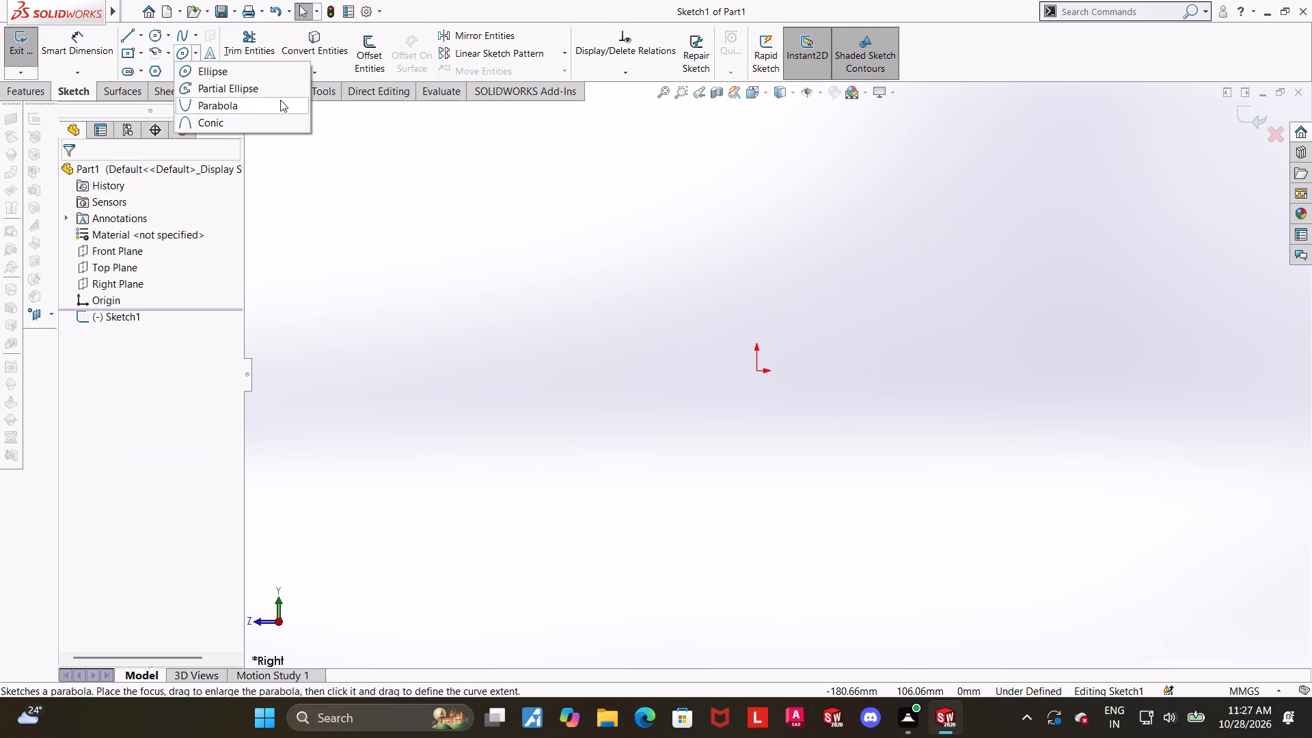
pyautogui.click(154, 57)
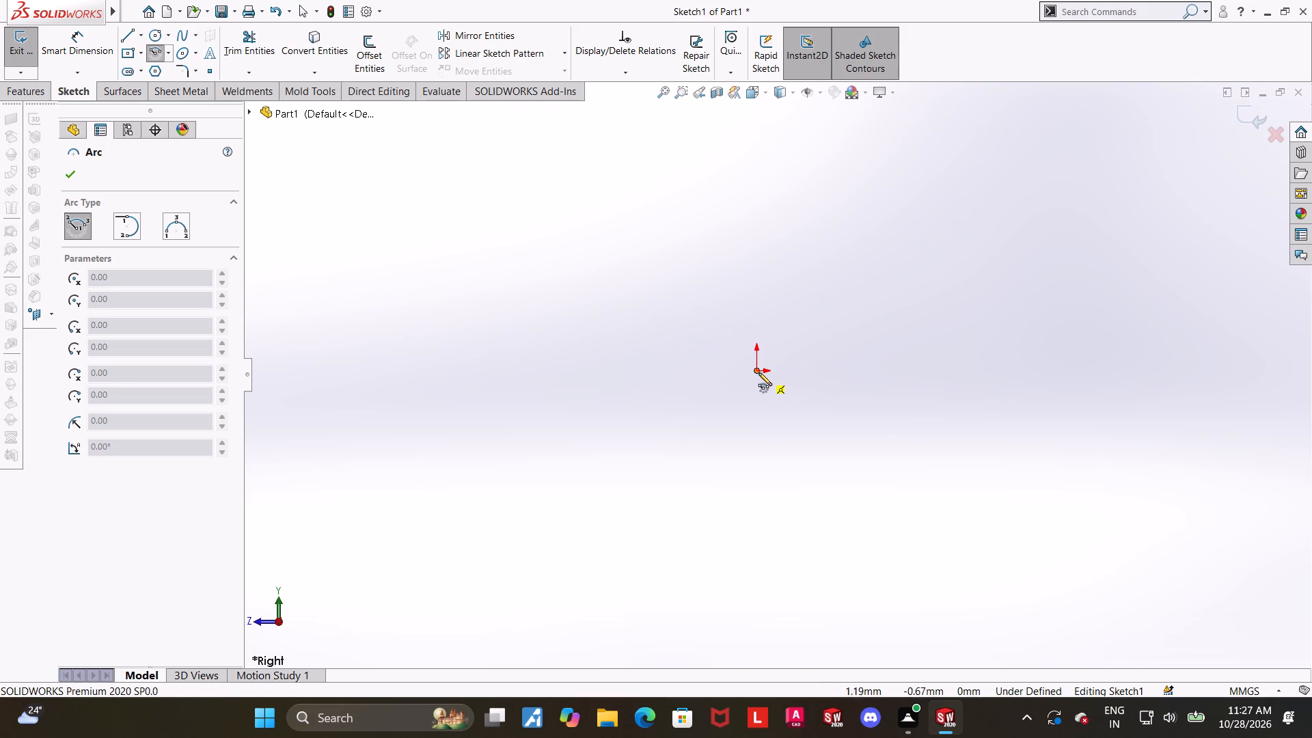
pyautogui.click(756, 372)
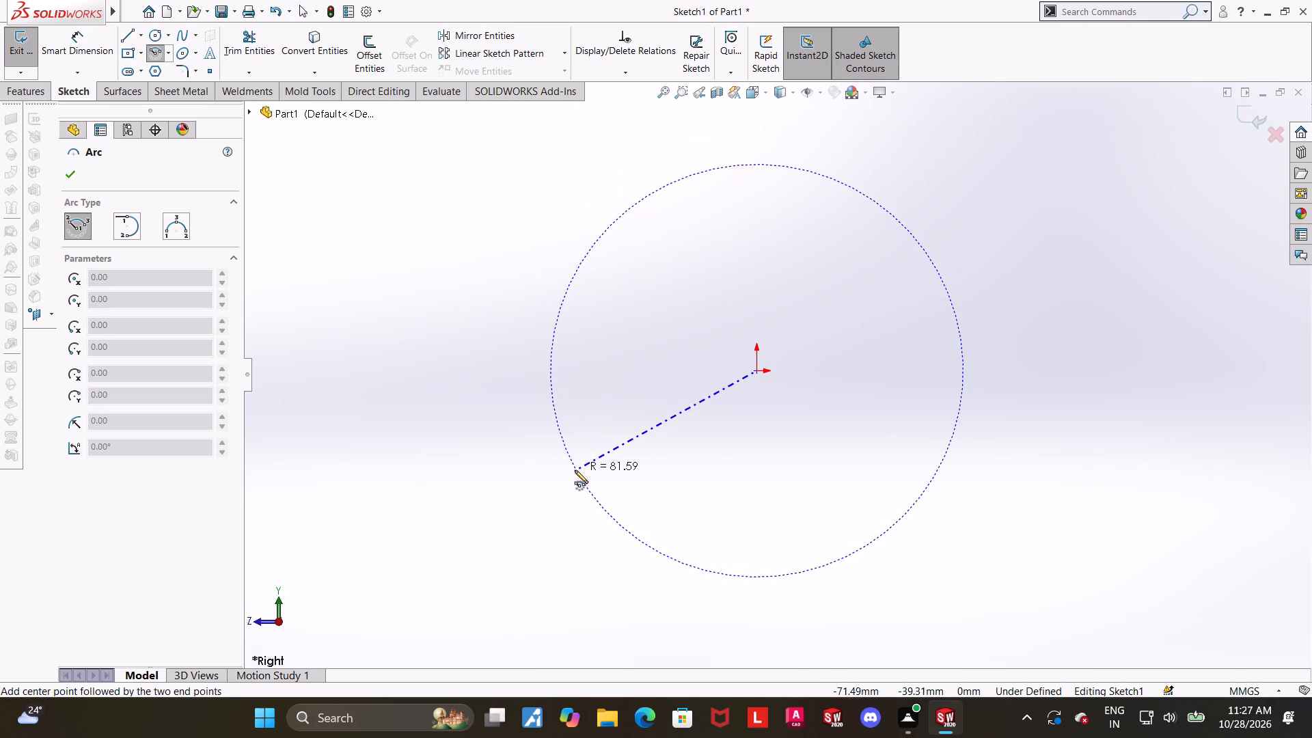
pyautogui.click(574, 470)
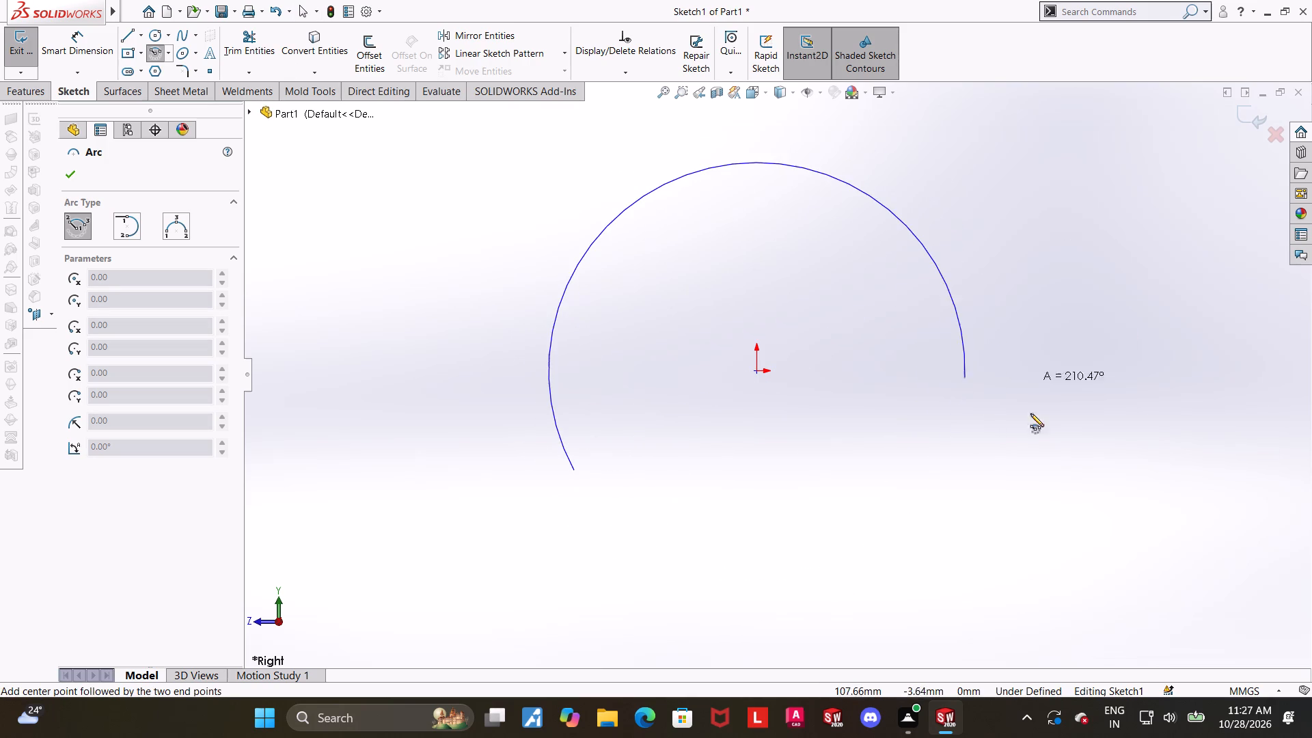
pyautogui.click(941, 482)
pyautogui.press('Escape')
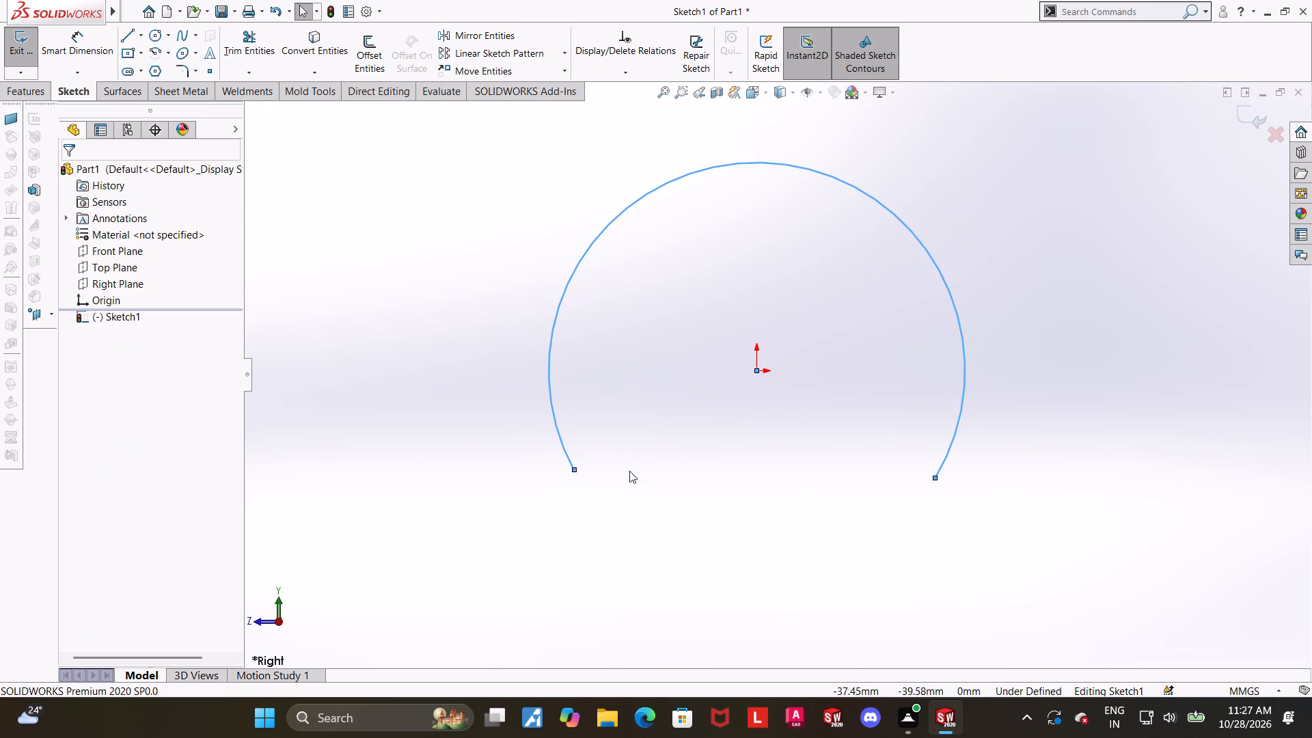
# Add a Horizontal relation between the arc's two endpoints.
pyautogui.click(937, 506)
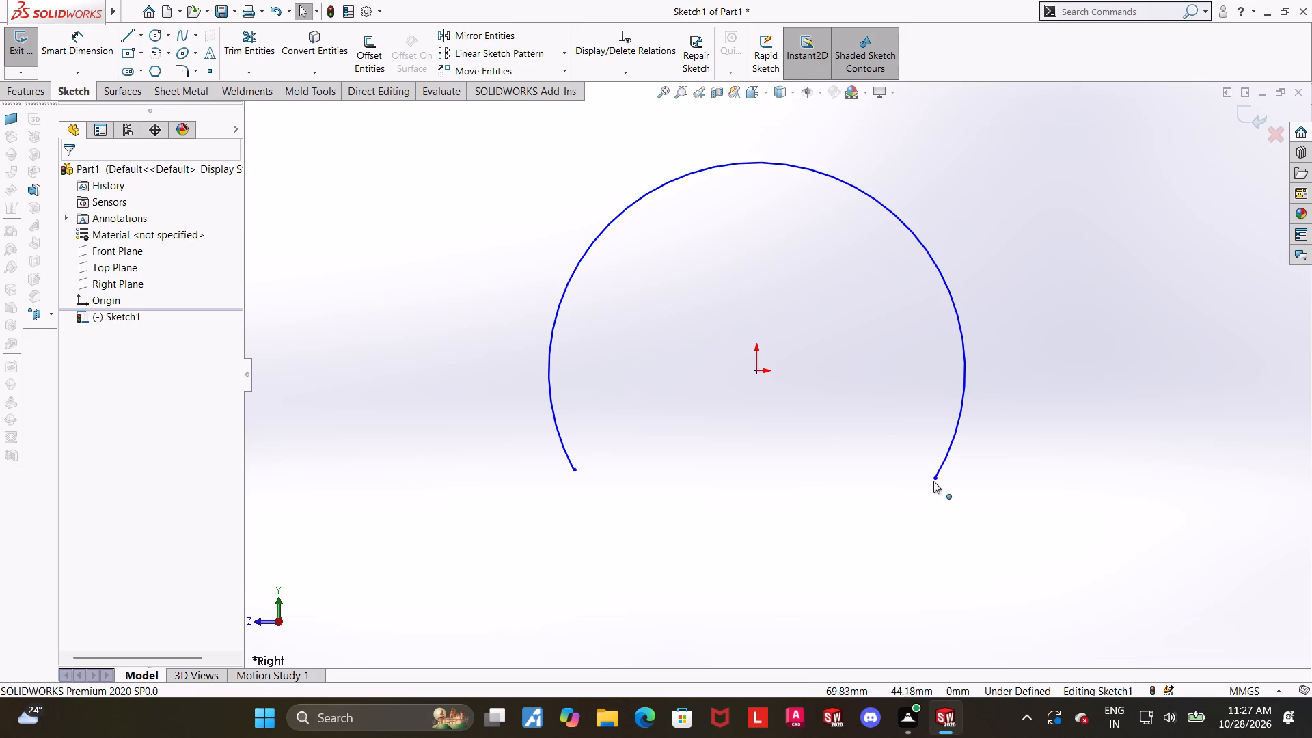
pyautogui.click(933, 481)
pyautogui.keyDown('ctrl'); pyautogui.click(575, 473); pyautogui.keyUp('ctrl')
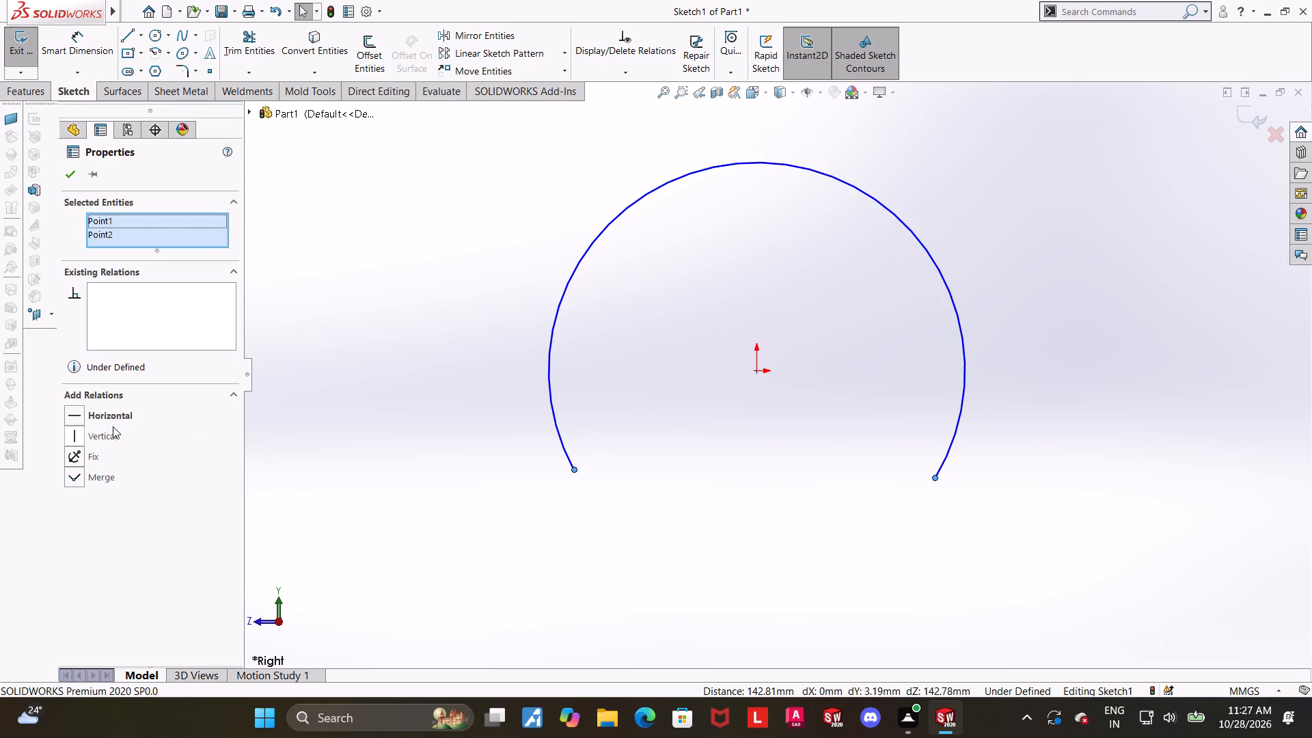
pyautogui.click(78, 418)
pyautogui.scroll(2, 979, 495)
pyautogui.moveTo(1134, 471); pyautogui.dragTo(1136, 465)
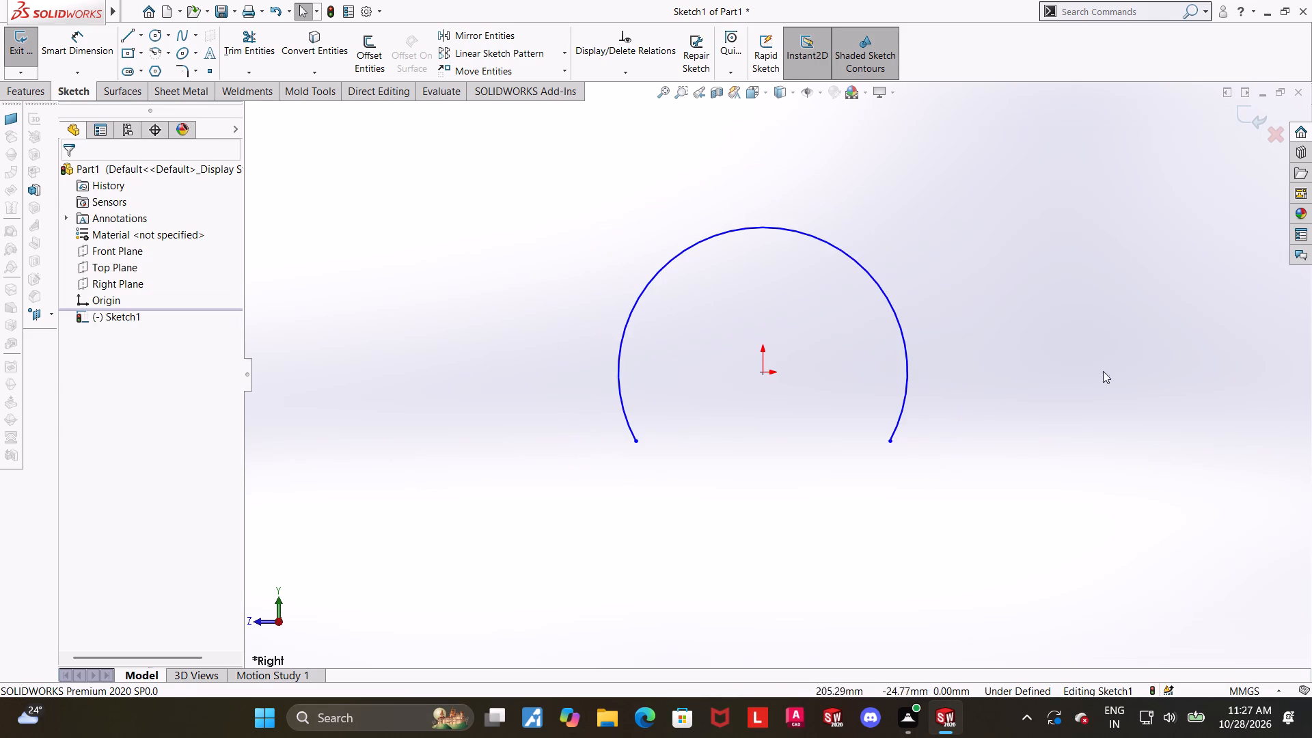
# Dimension the arc's radius as 20 mm.
pyautogui.click(60, 51)
pyautogui.scroll(1, 899, 337)
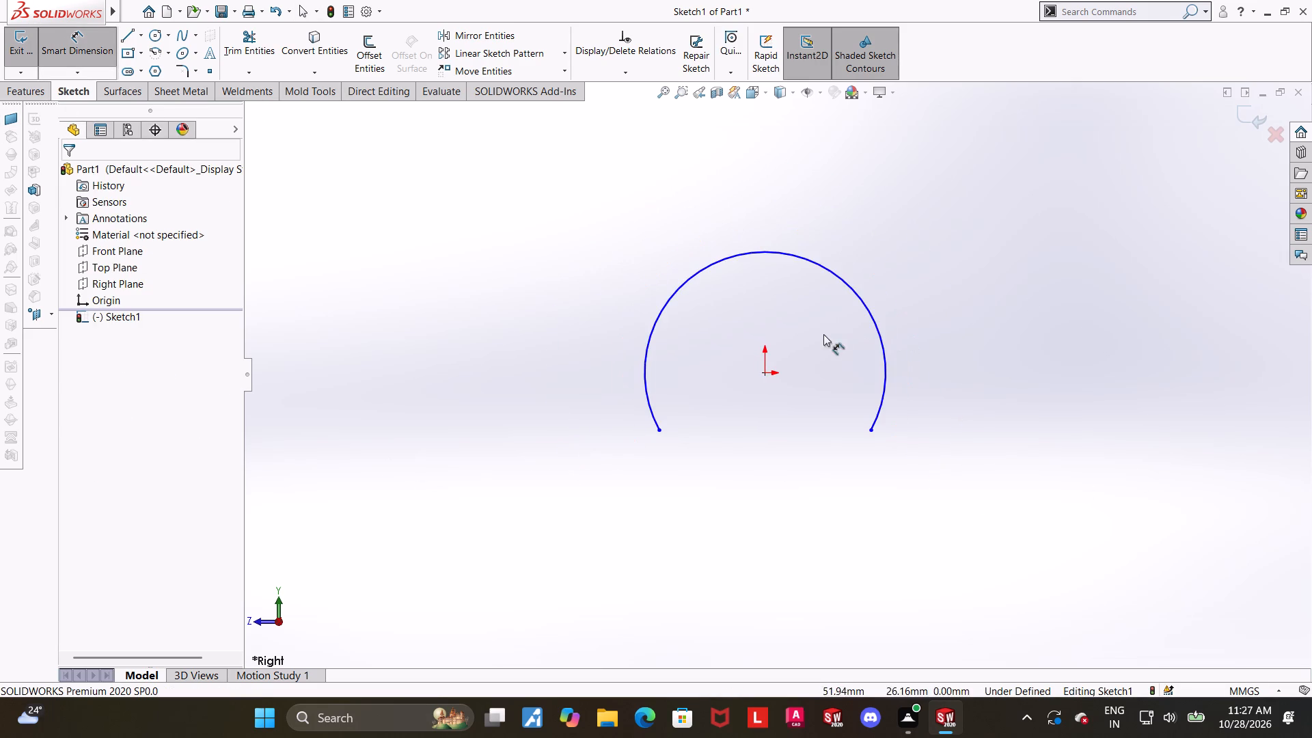
pyautogui.click(643, 354)
pyautogui.click(467, 266)
pyautogui.write('20')
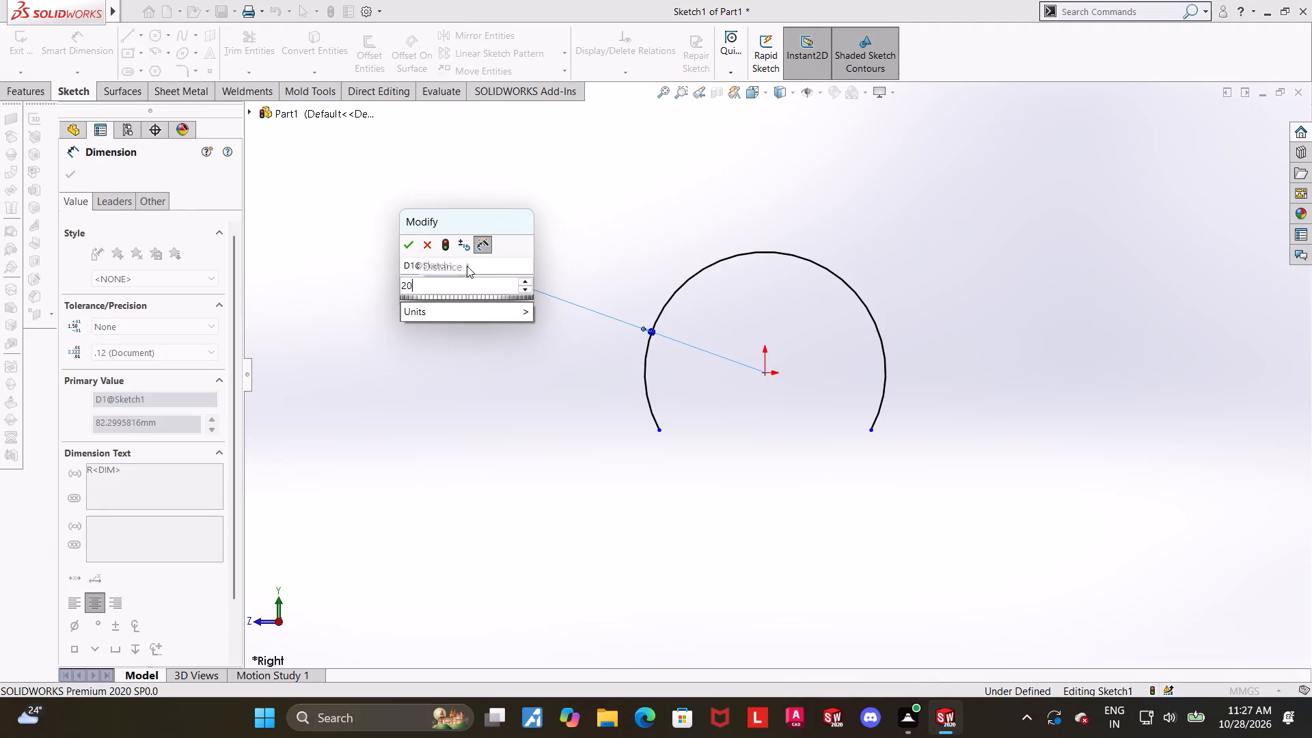
pyautogui.press('Return')
pyautogui.press('Escape')
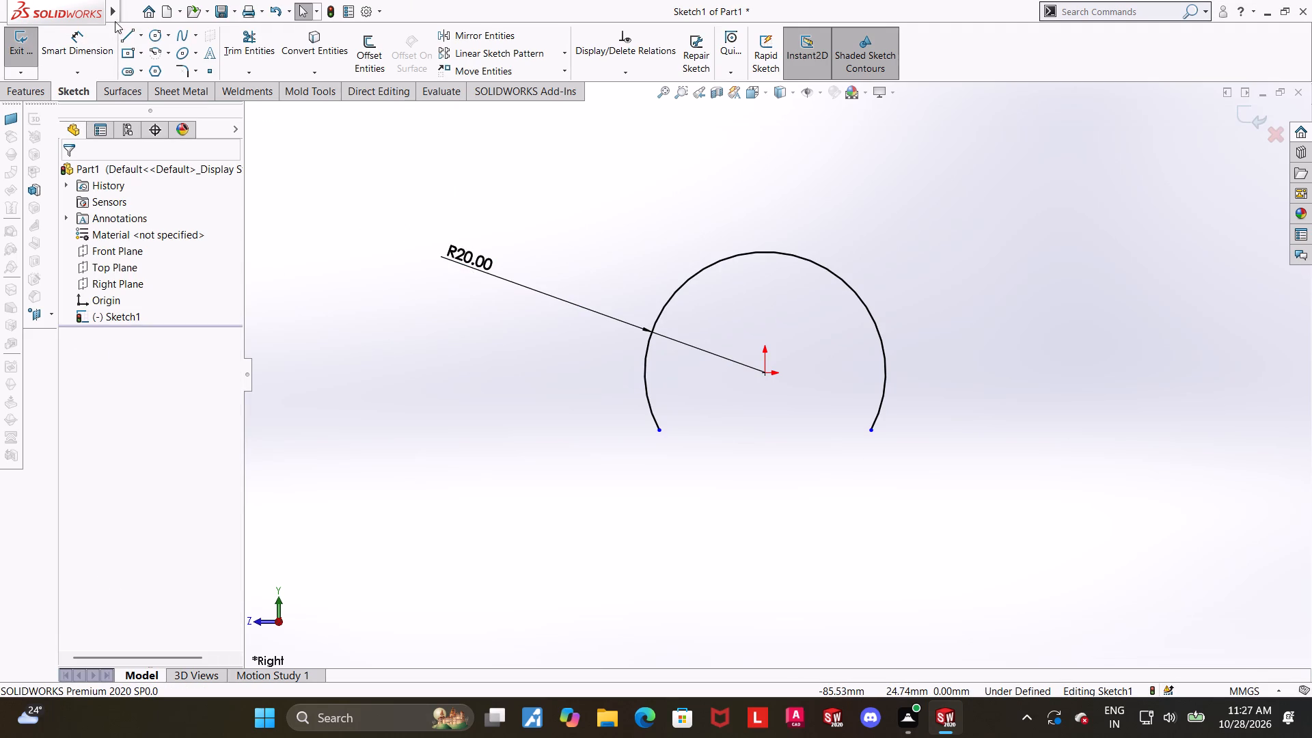
pyautogui.click(375, 167)
# From the arc's left endpoint, sketch connected lines: horizontal outward, about 6.9 mm down, and about 17 mm horizontally back beneath the arc.
pyautogui.click(128, 37)
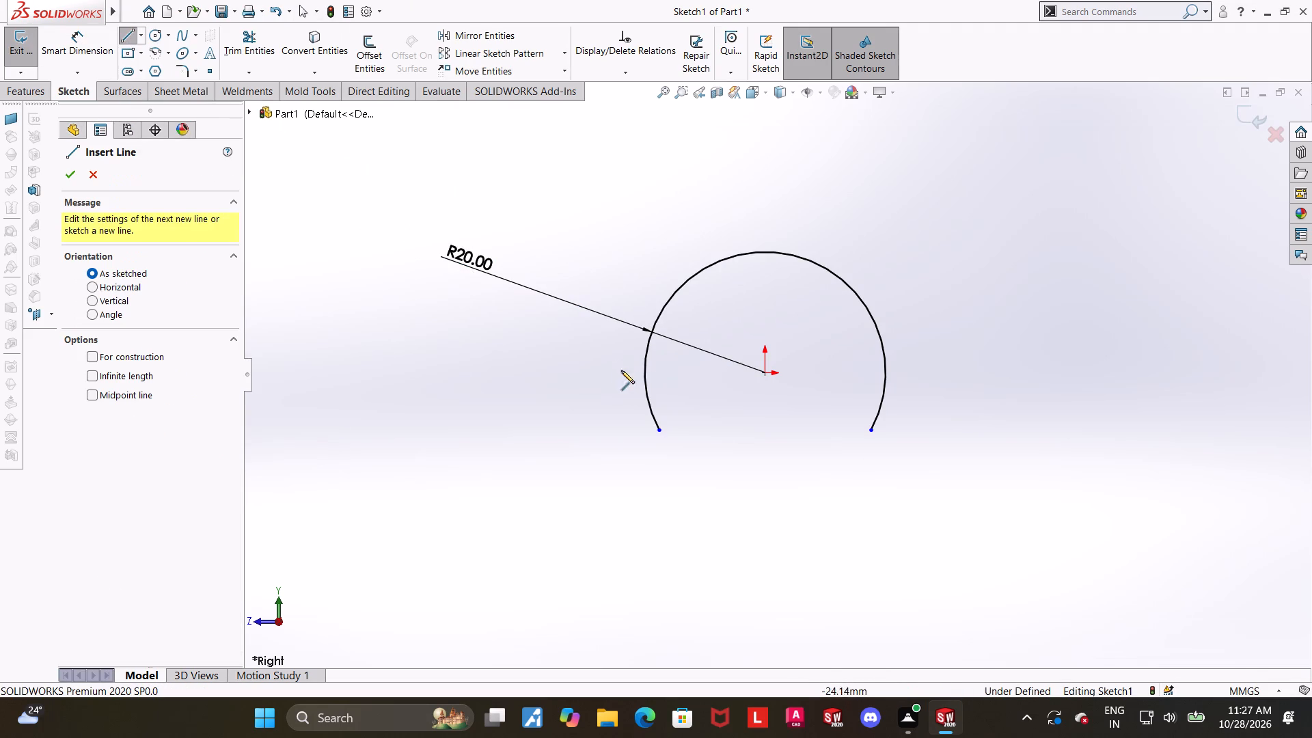
pyautogui.click(660, 433)
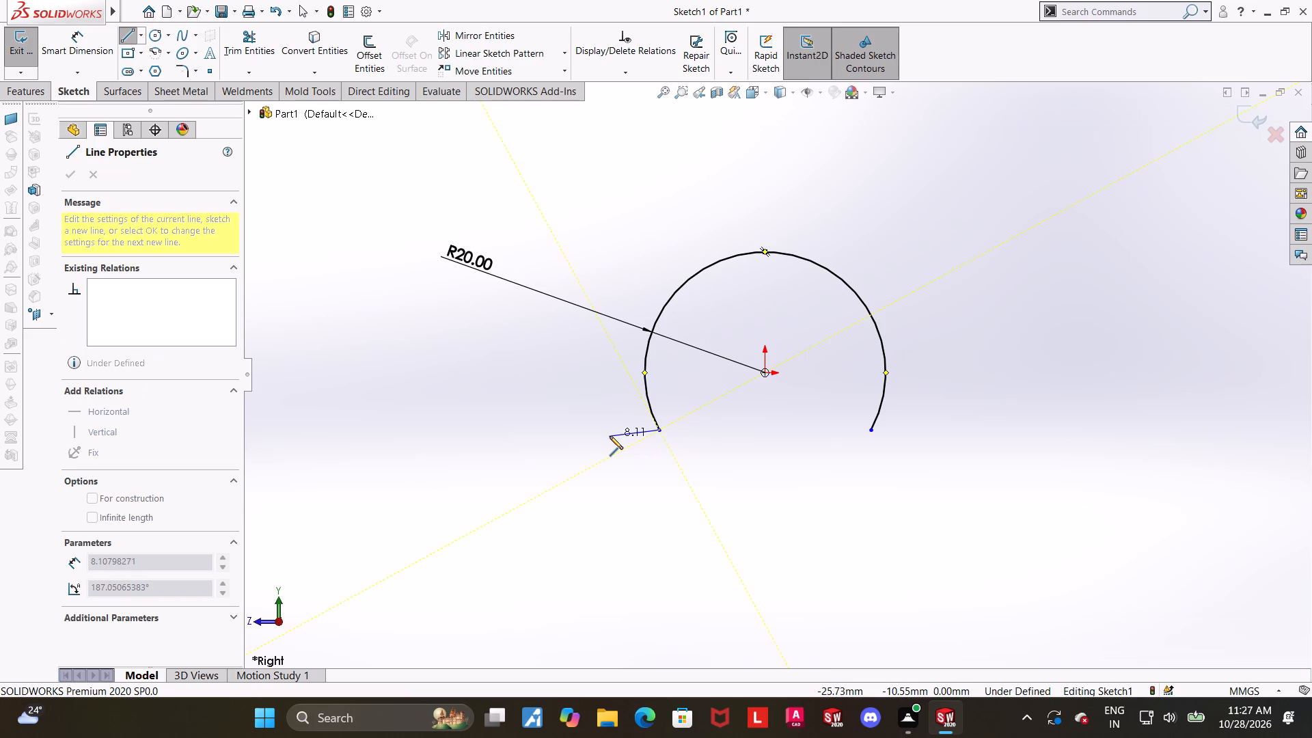
pyautogui.click(604, 434)
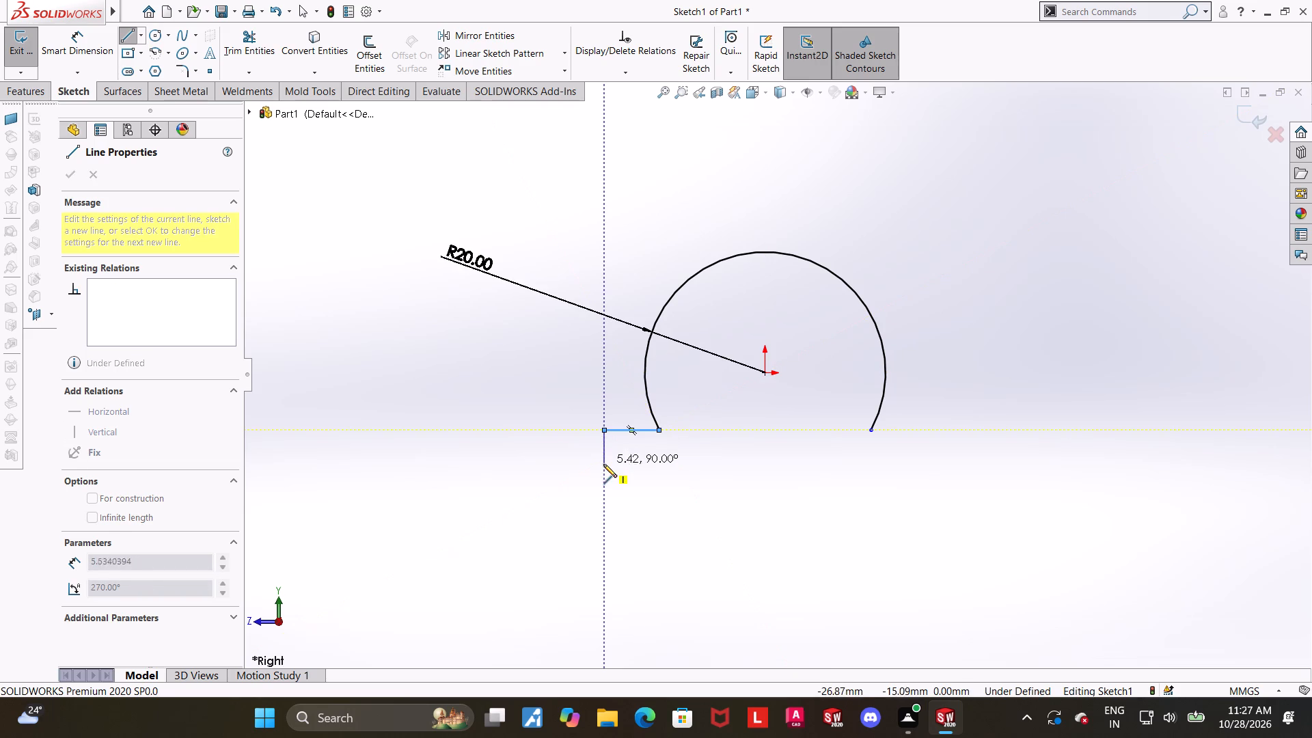
pyautogui.click(602, 471)
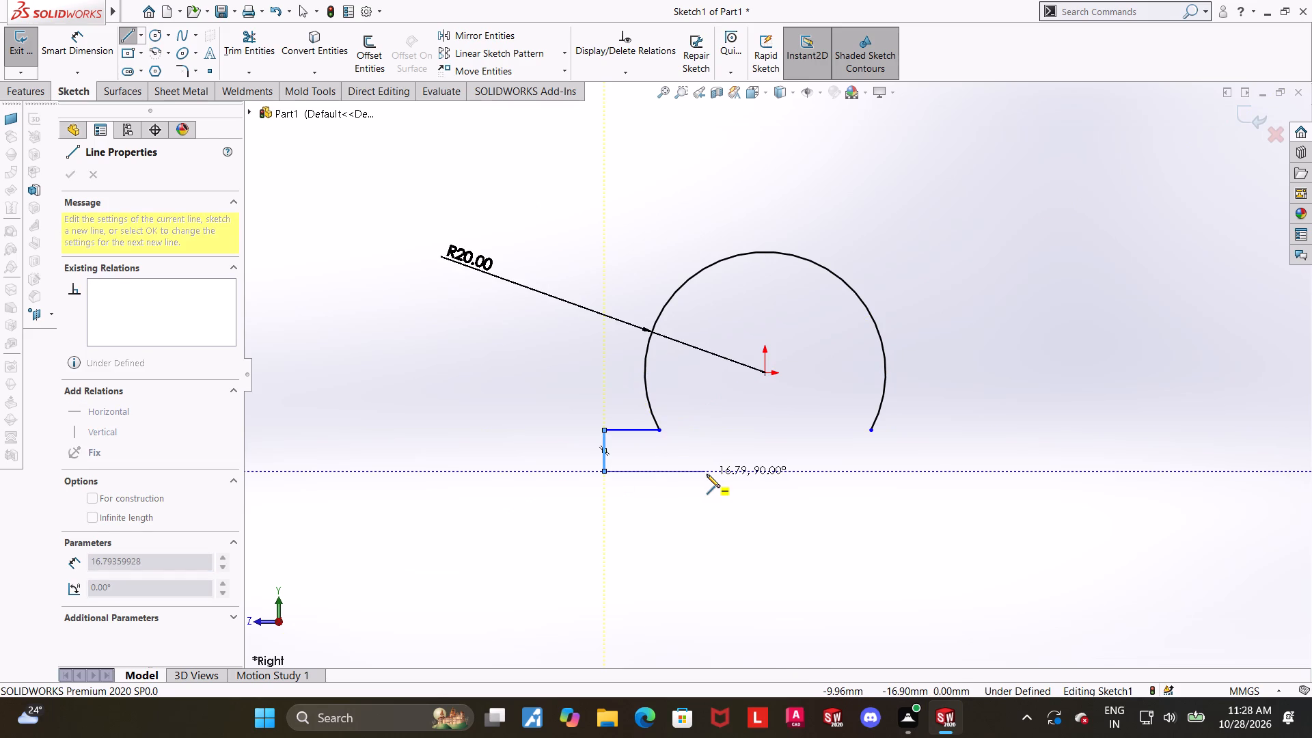
pyautogui.click(707, 474)
pyautogui.press('Escape')
pyautogui.press('Escape')
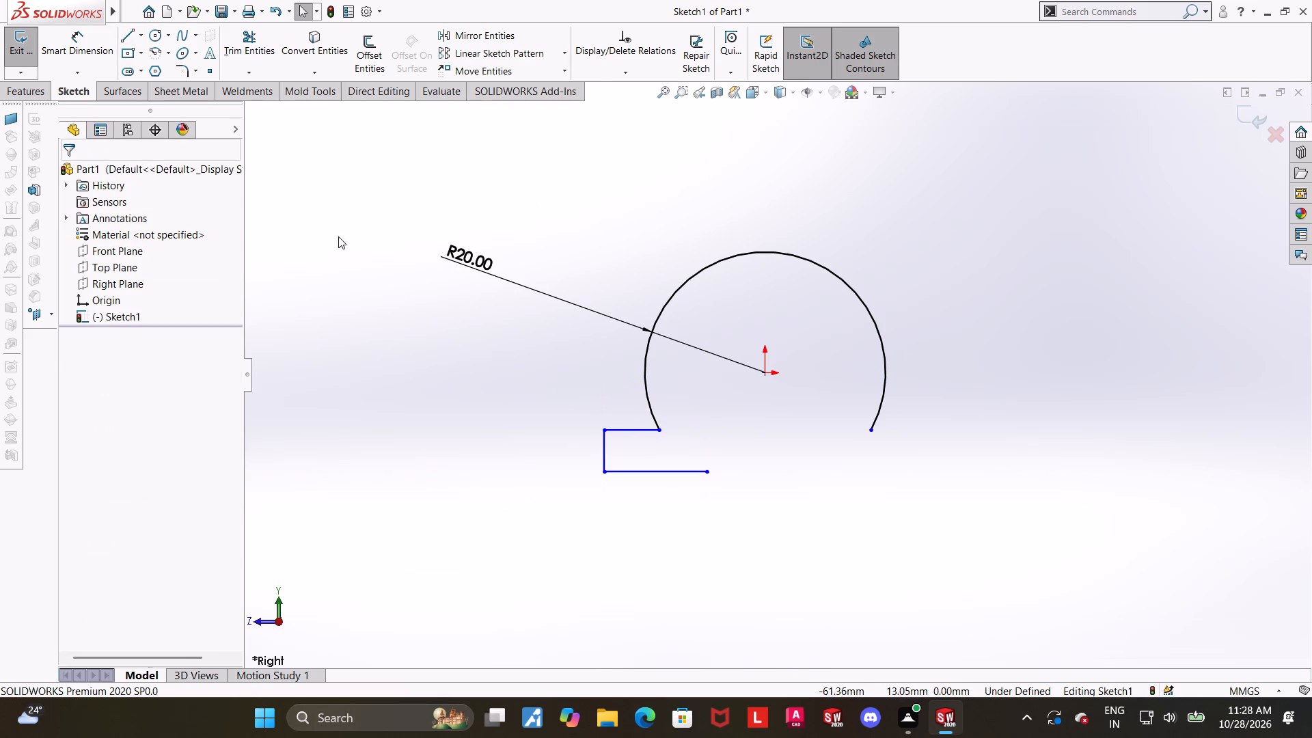
# Dimension the short vertical line beside the arc as 10 mm.
pyautogui.click(86, 49)
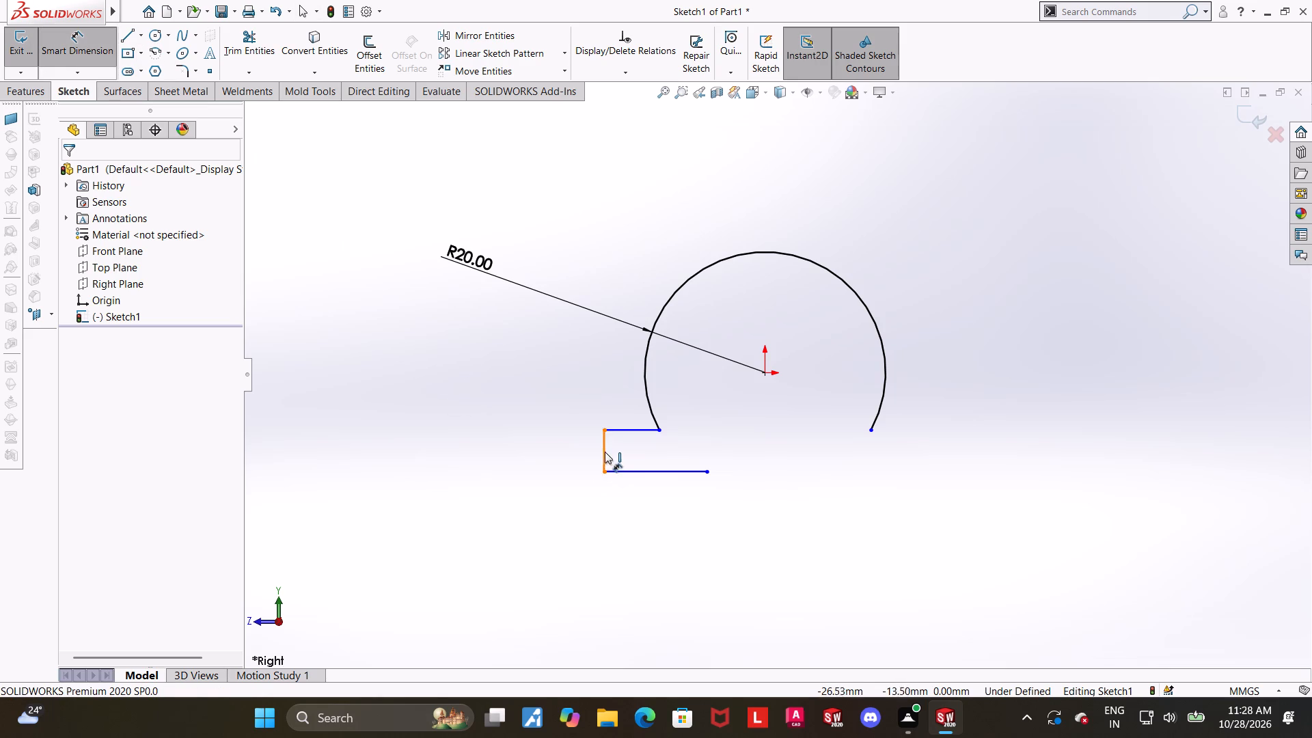
pyautogui.click(604, 452)
pyautogui.click(521, 448)
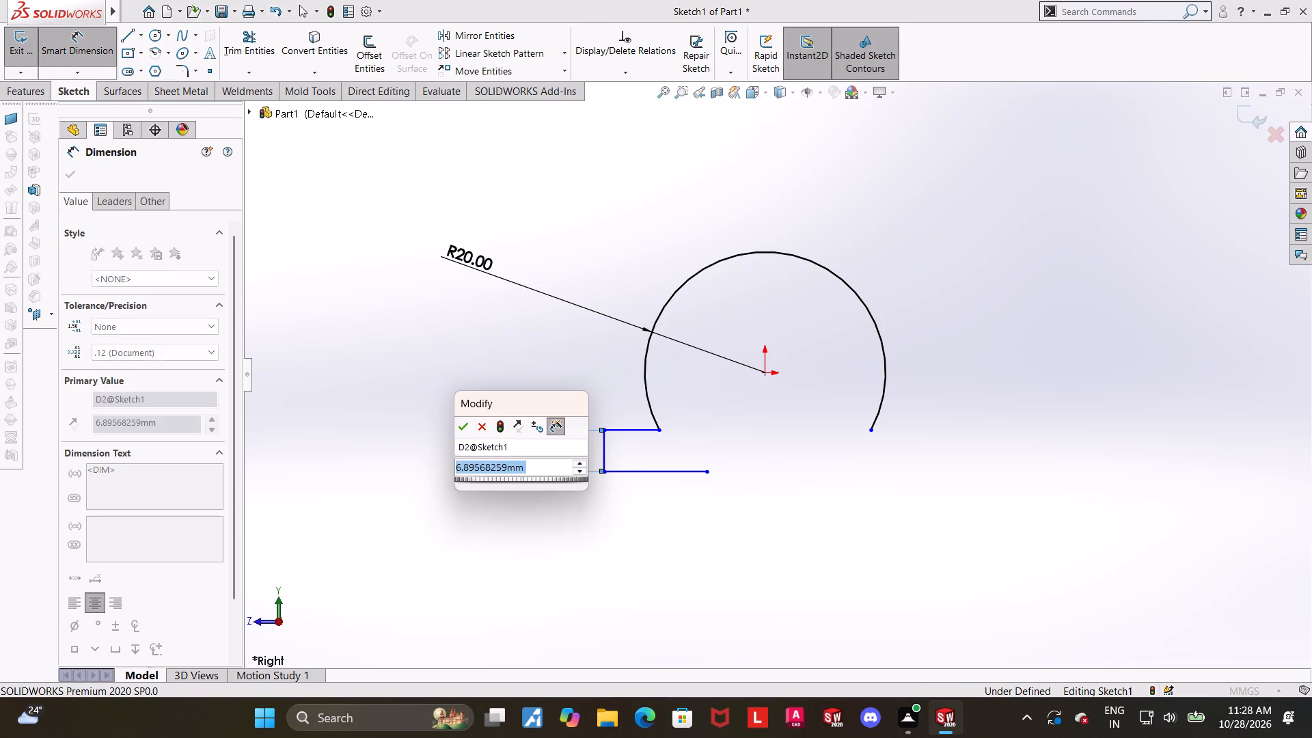
pyautogui.write('10')
pyautogui.press('Return')
pyautogui.press('Escape')
pyautogui.press('Escape')
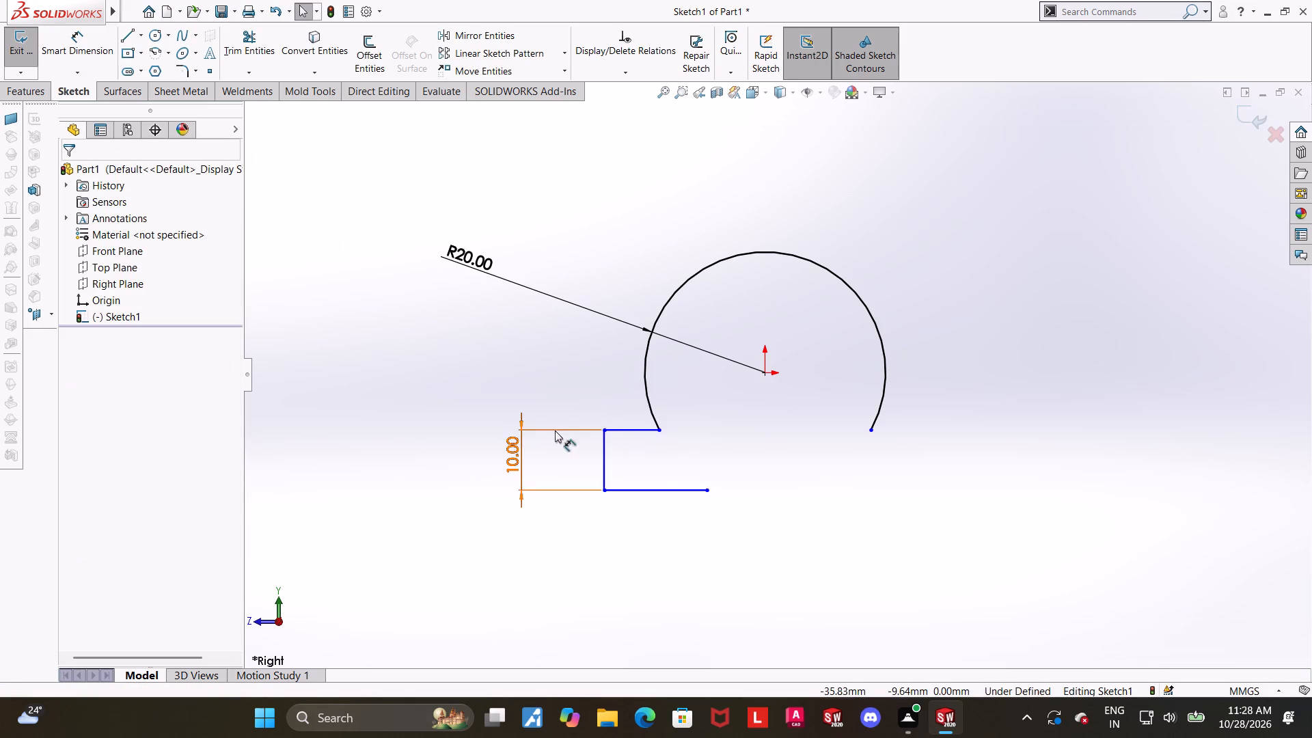
# Dimension the vertical distance from the origin to the bottom horizontal line as 20 mm.
pyautogui.click(95, 43)
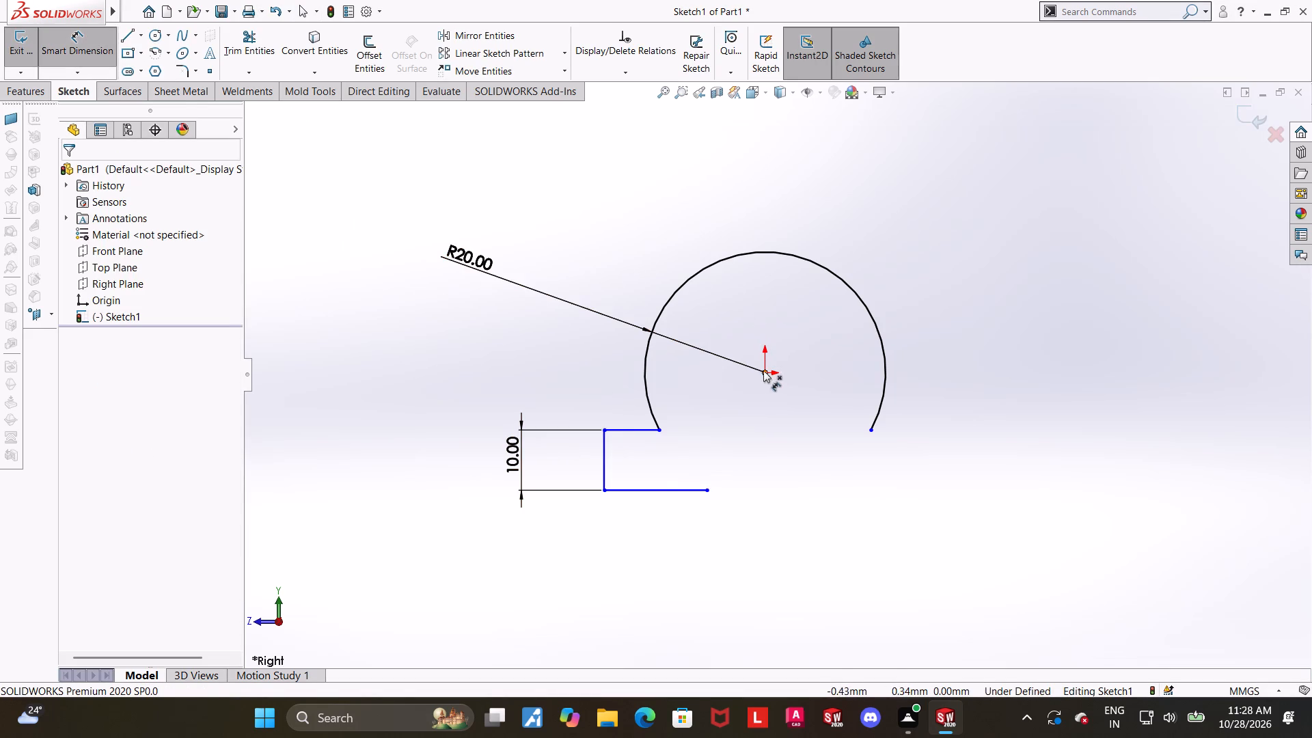
pyautogui.click(763, 371)
pyautogui.click(655, 491)
pyautogui.click(409, 458)
pyautogui.write('20')
pyautogui.press('Return')
pyautogui.press('Escape')
pyautogui.click(892, 507)
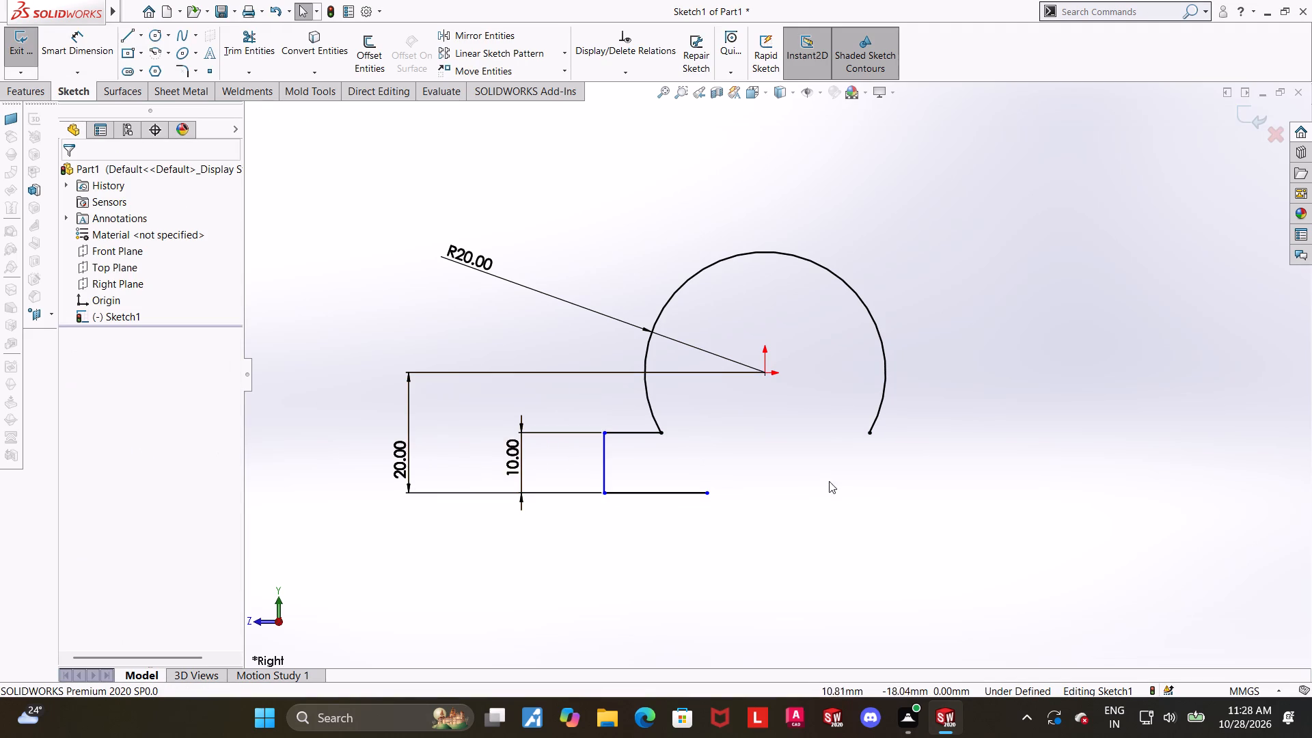
# Sketch a vertical centerline about 58 mm long through the origin, from the bottom line's level to above the arc.
pyautogui.scroll(1, 890, 442)
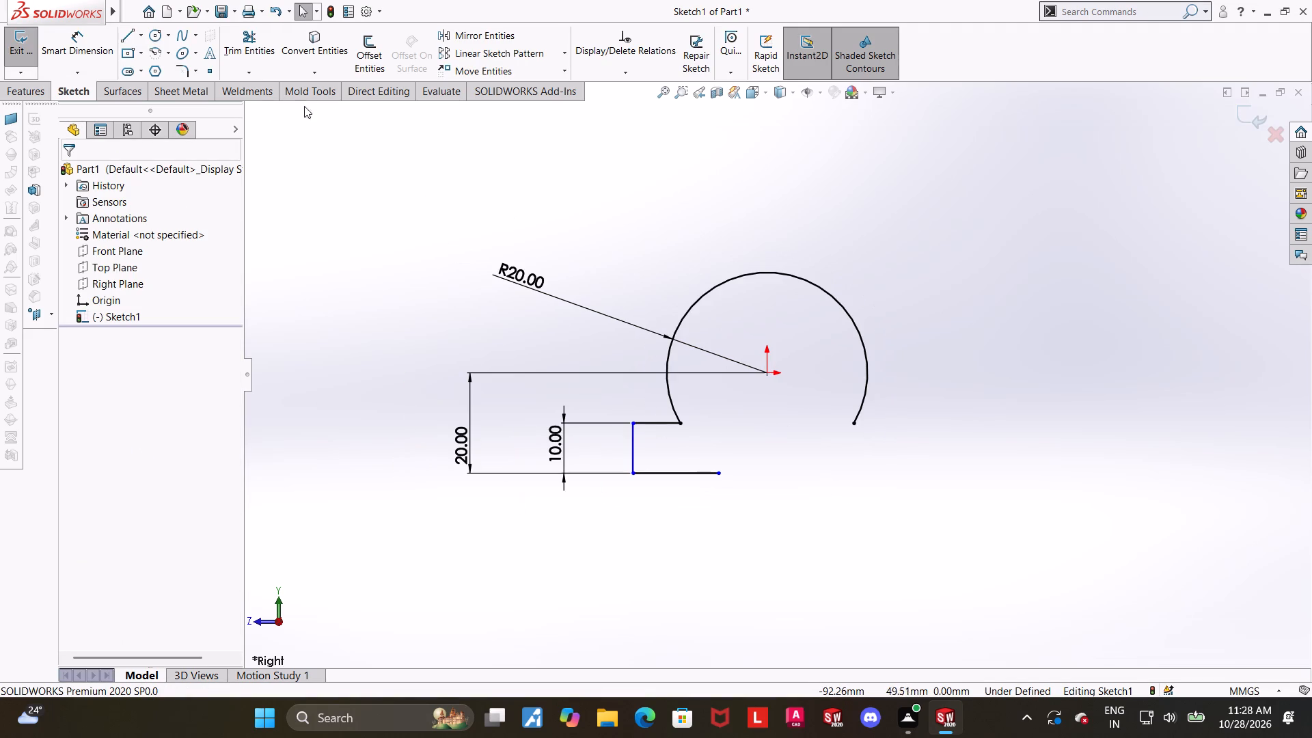
pyautogui.click(141, 29)
pyautogui.click(150, 75)
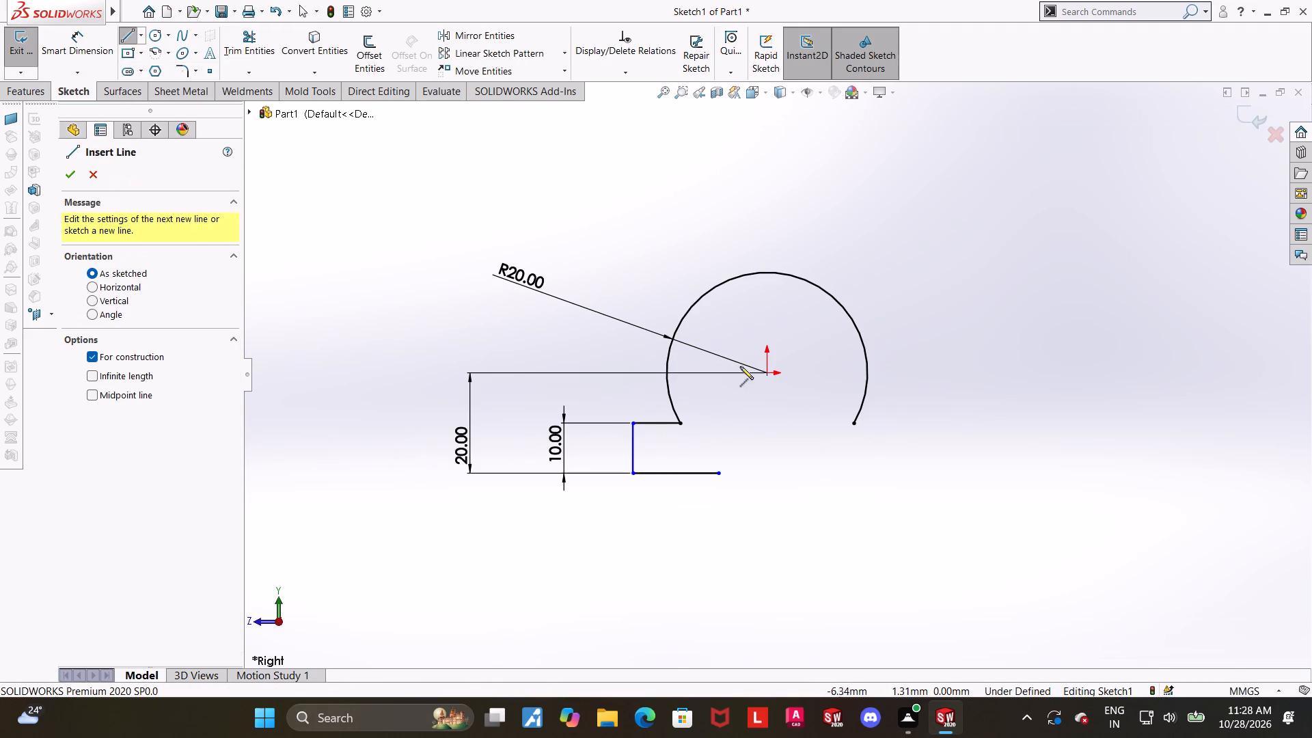
pyautogui.click(768, 475)
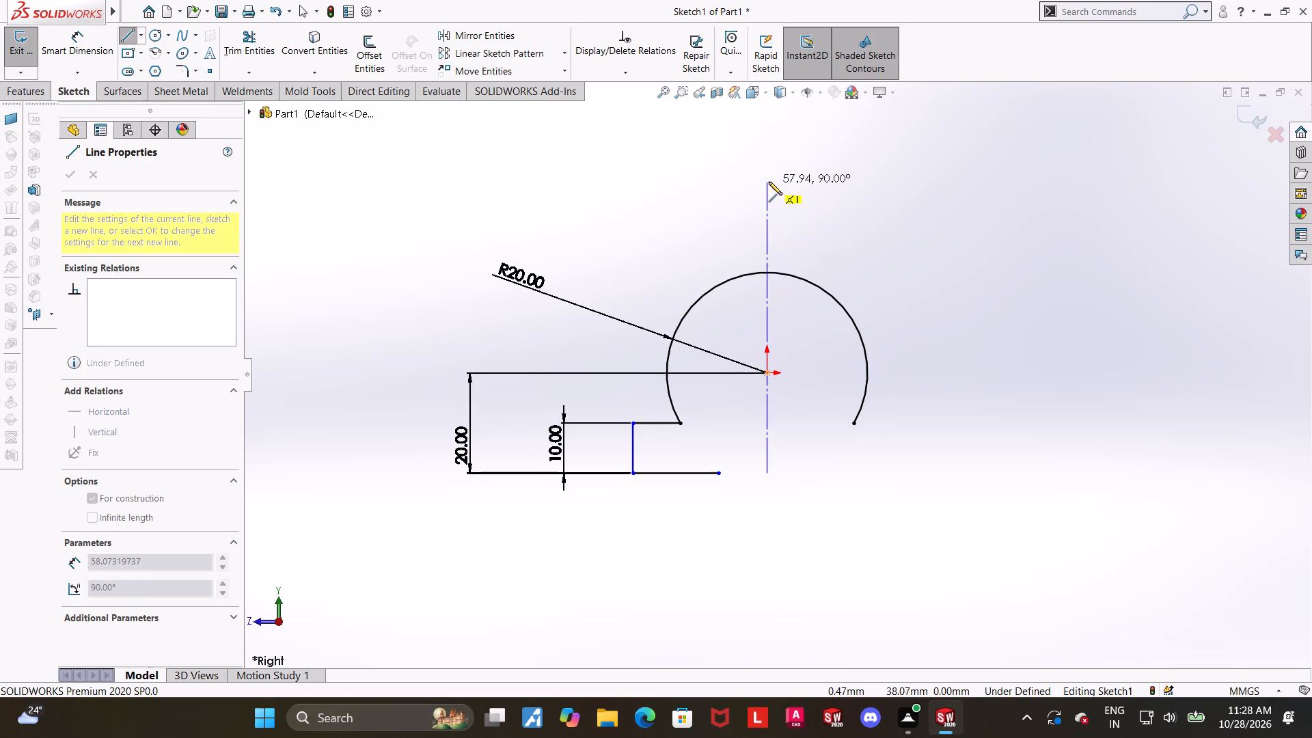
pyautogui.click(769, 182)
pyautogui.press('Escape')
pyautogui.press('Escape')
pyautogui.press('Escape')
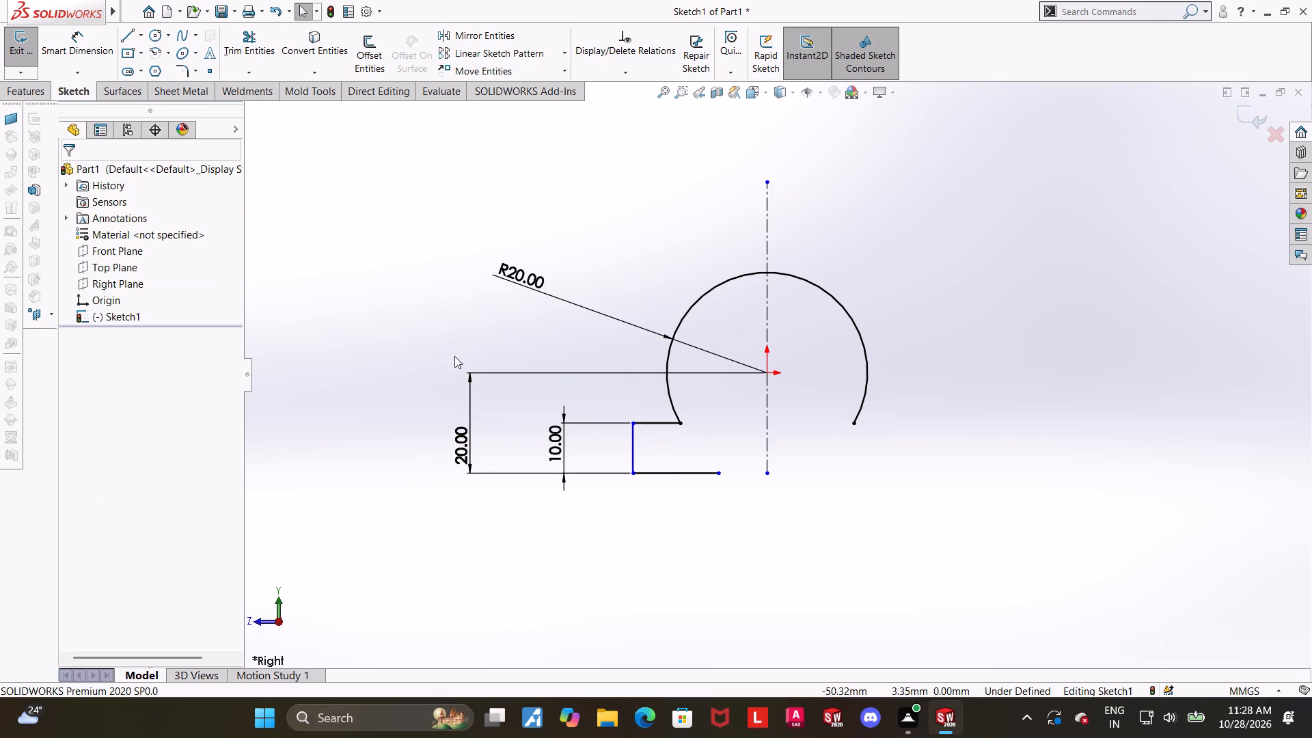
# Sketch a semicircular centerpoint arc of about 10 mm radius centred on the origin, spanning 180° above it inside the outer arc.
pyautogui.click(154, 46)
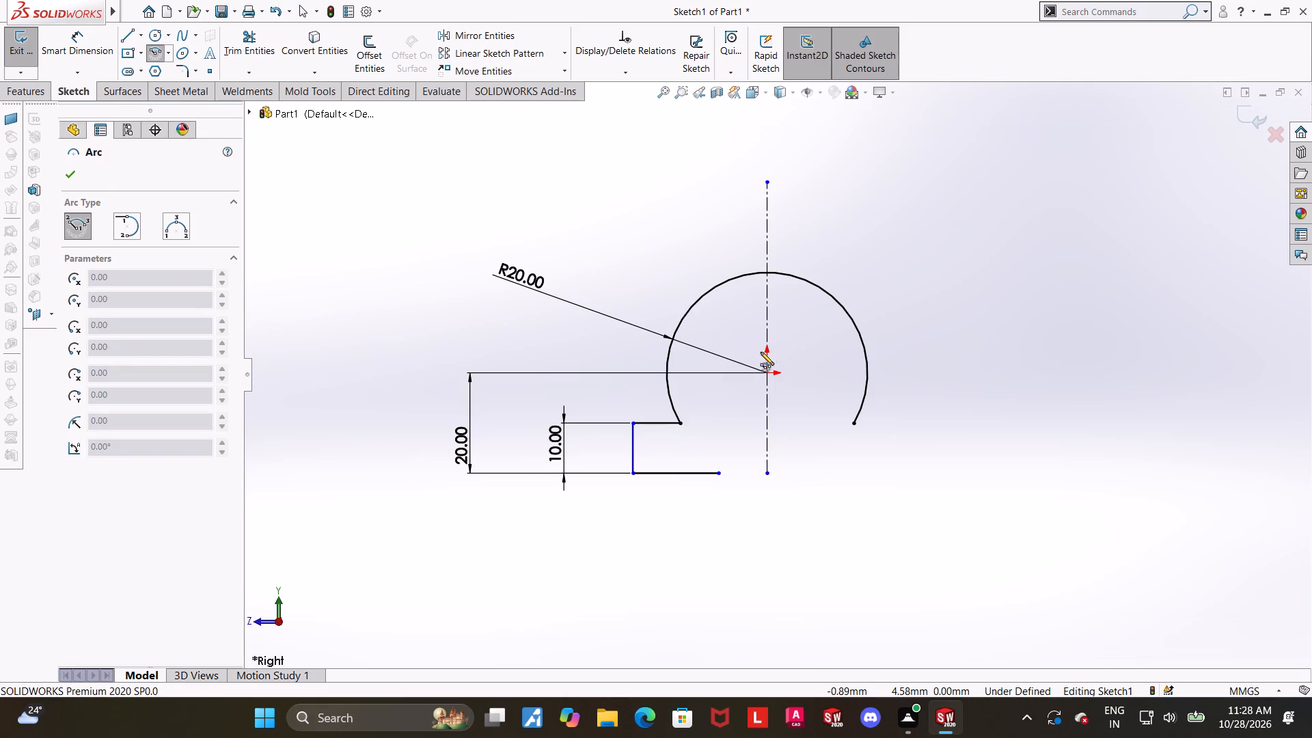
pyautogui.click(767, 372)
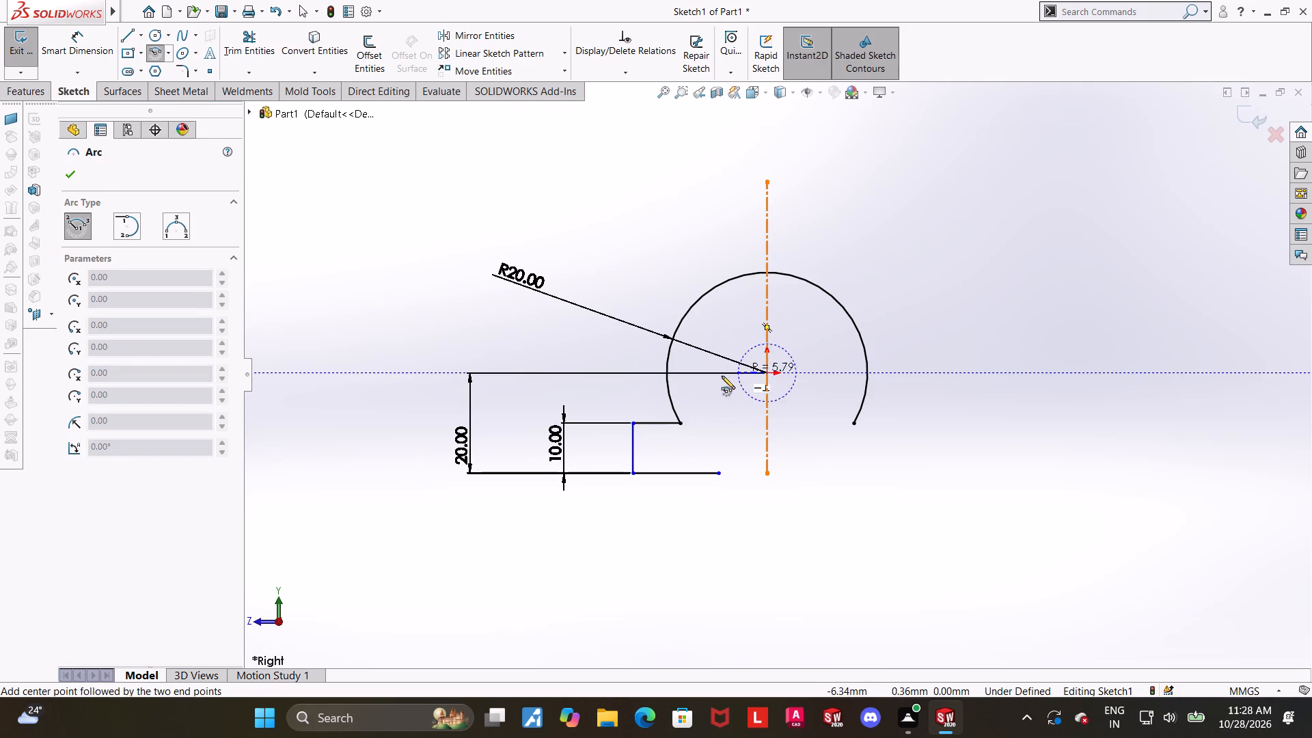
pyautogui.click(720, 374)
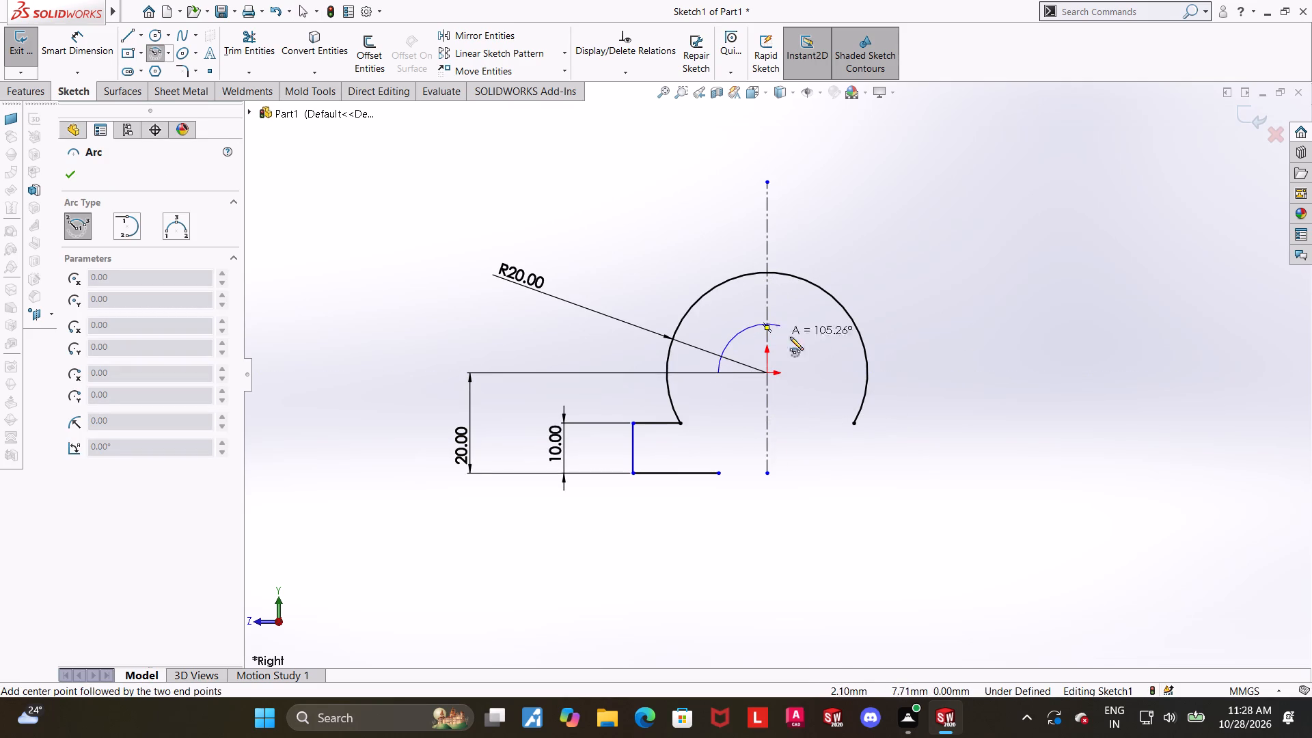
pyautogui.click(819, 370)
pyautogui.press('Escape')
pyautogui.press('Escape')
# Dimension the inner arc's radius as 12 mm.
pyautogui.moveTo(68, 33); pyautogui.dragTo(82, 43)
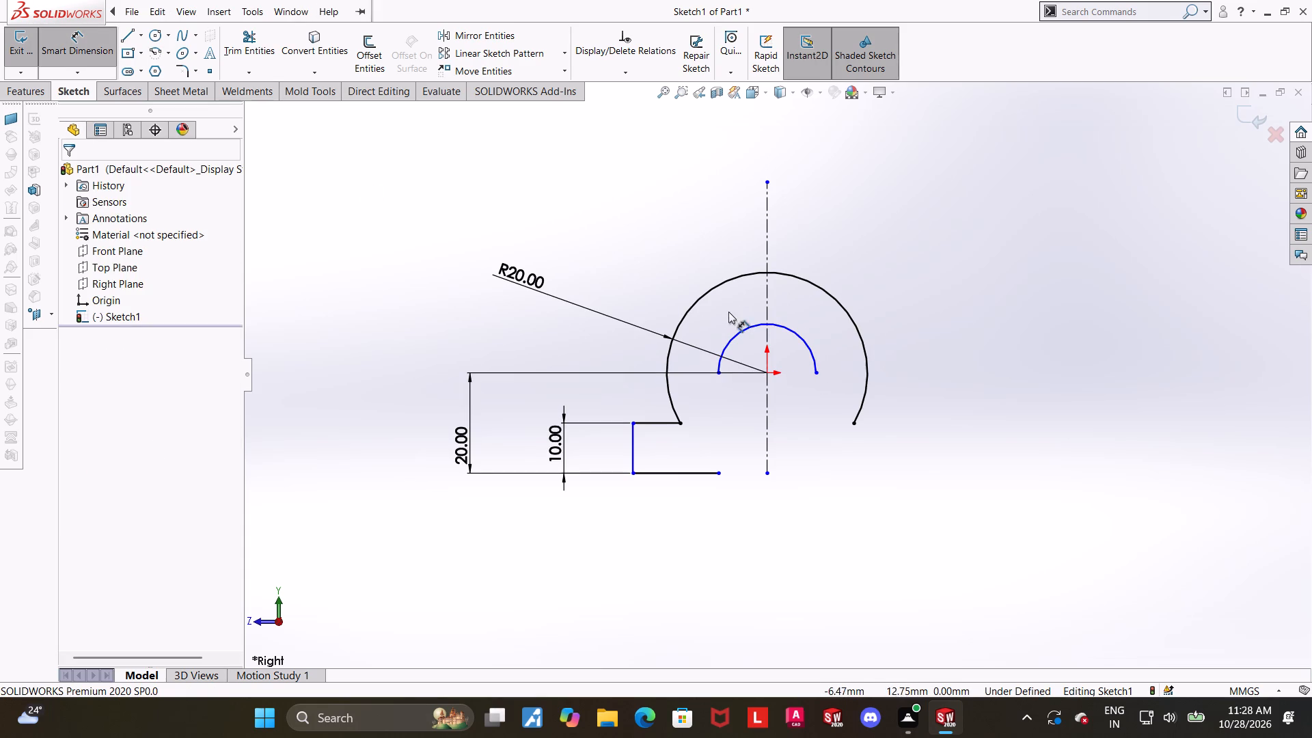
pyautogui.click(789, 331)
pyautogui.click(896, 258)
pyautogui.write('12')
pyautogui.press('Return')
pyautogui.press('Escape')
pyautogui.press('Escape')
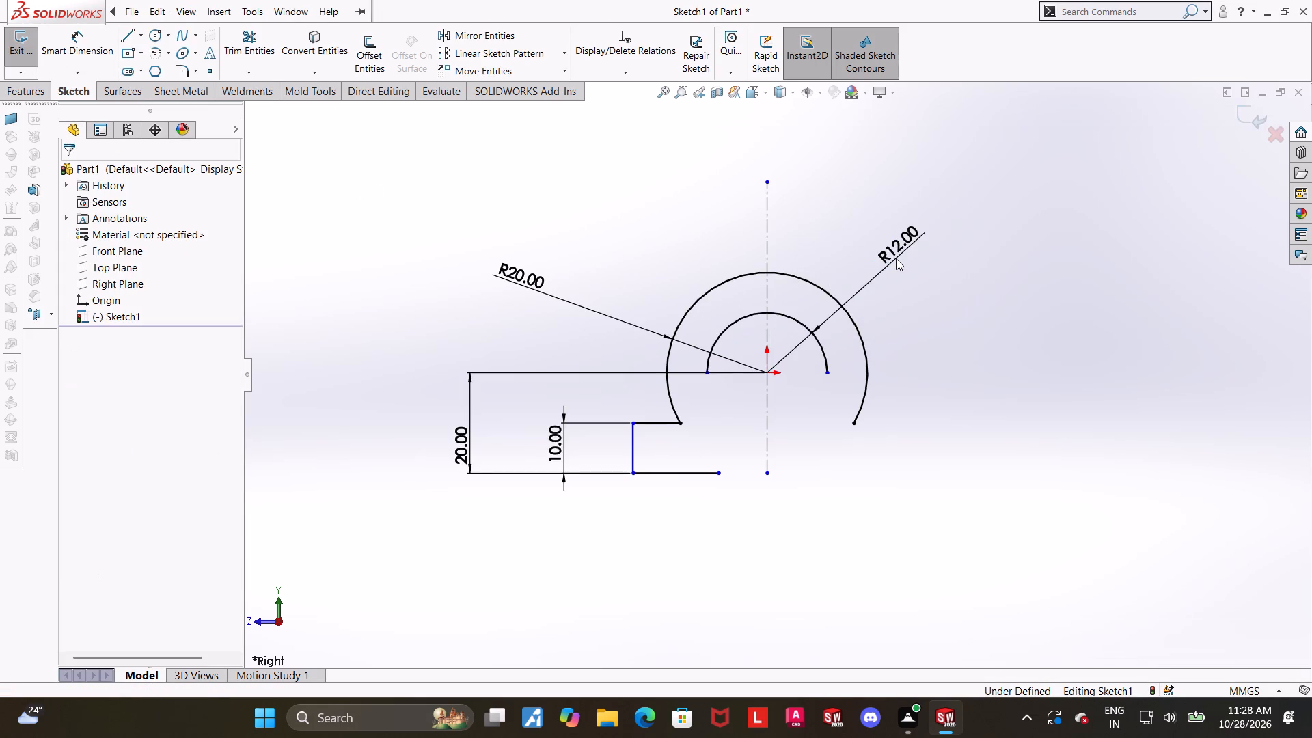
# Sketch a vertical line about 19 mm long from the inner arc's left endpoint down to near the bottom horizontal line.
pyautogui.click(128, 39)
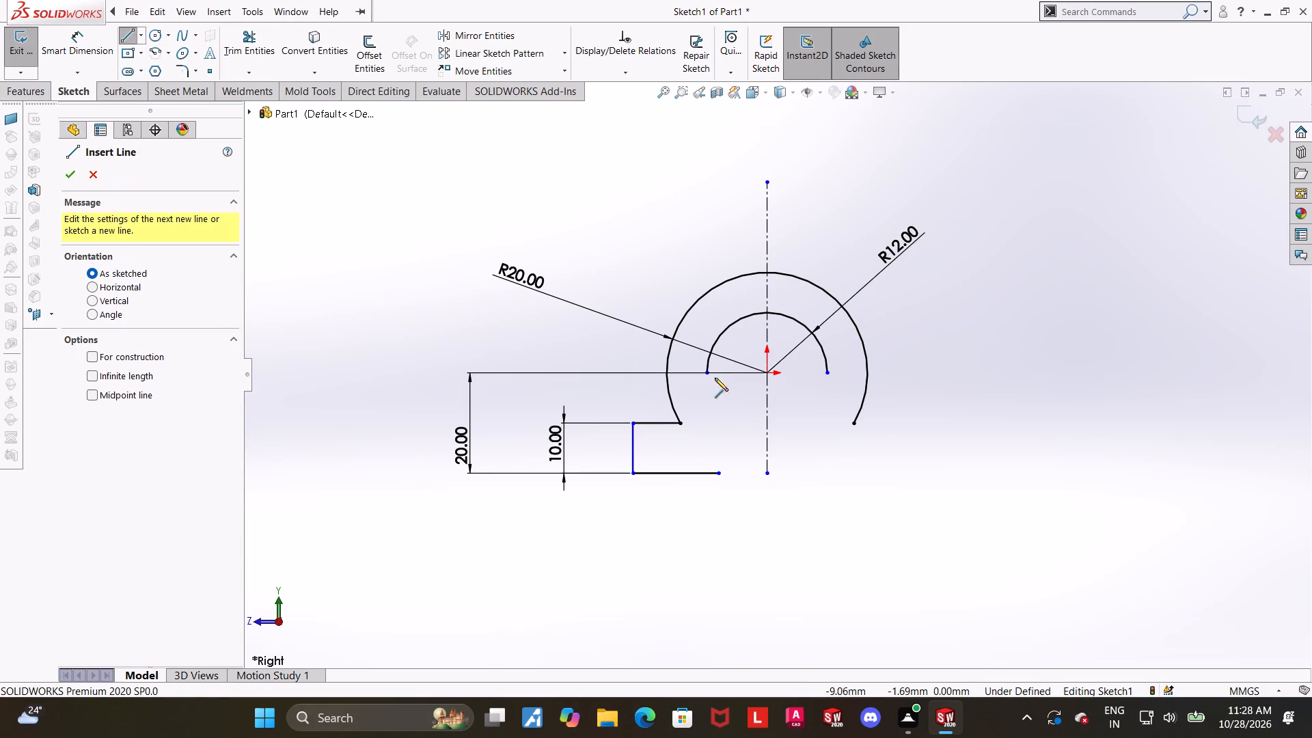
pyautogui.click(707, 374)
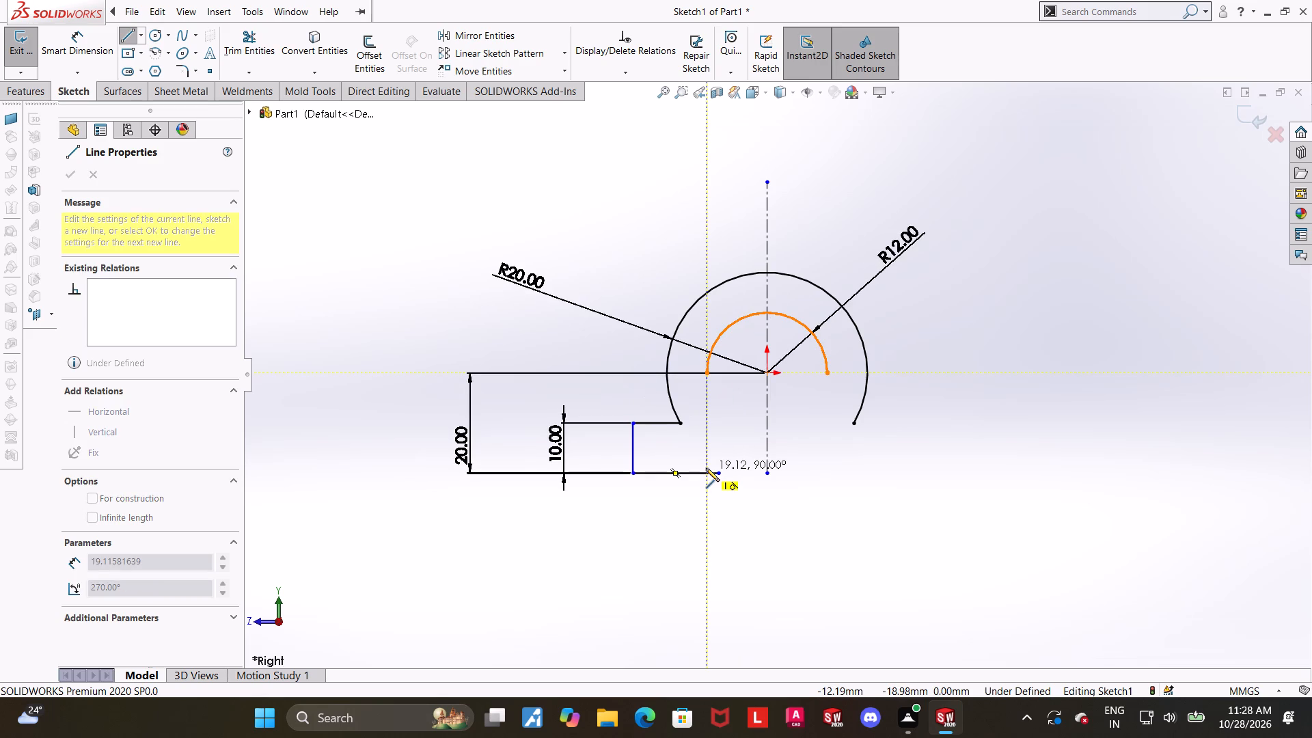
pyautogui.click(705, 467)
pyautogui.press('Escape')
pyautogui.press('Escape')
# Merge the bottom horizontal line's inner endpoint with the lower endpoint of the vertical line.
pyautogui.click(719, 476)
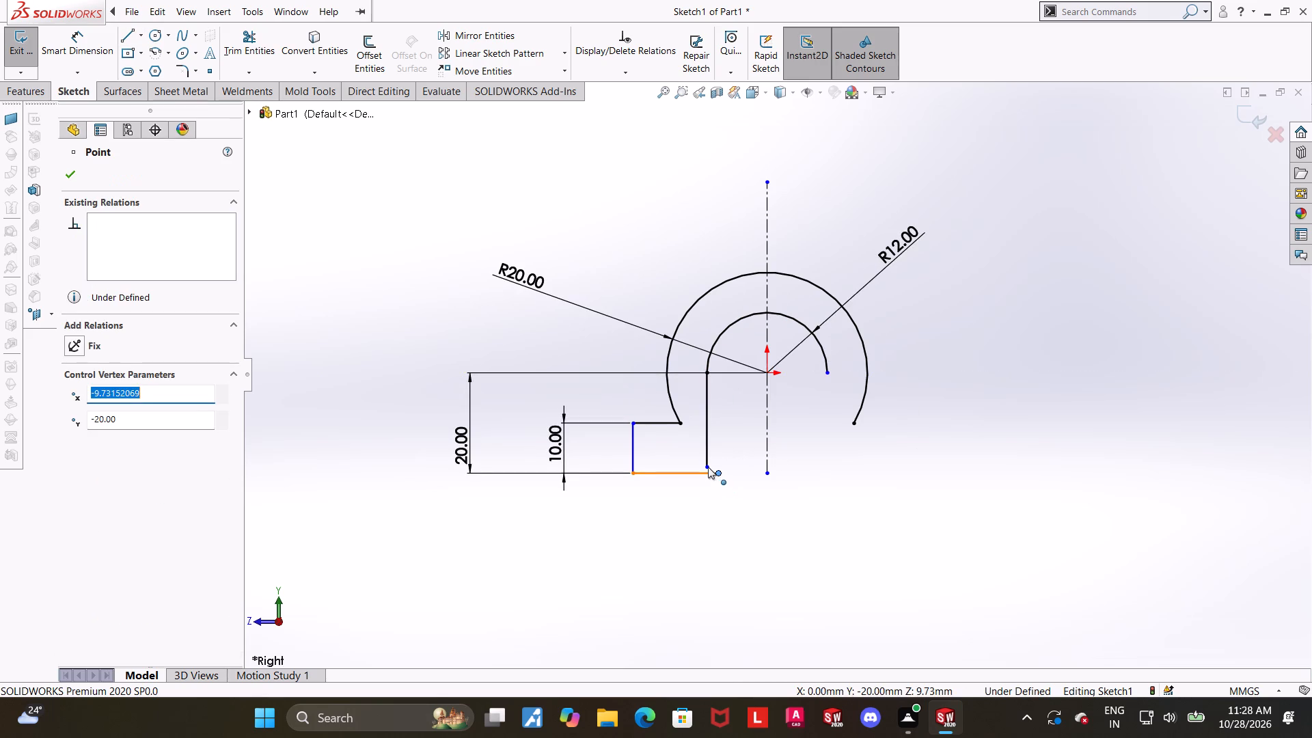
pyautogui.keyDown('ctrl'); pyautogui.click(708, 467); pyautogui.keyUp('ctrl')
pyautogui.click(76, 478)
pyautogui.click(977, 519)
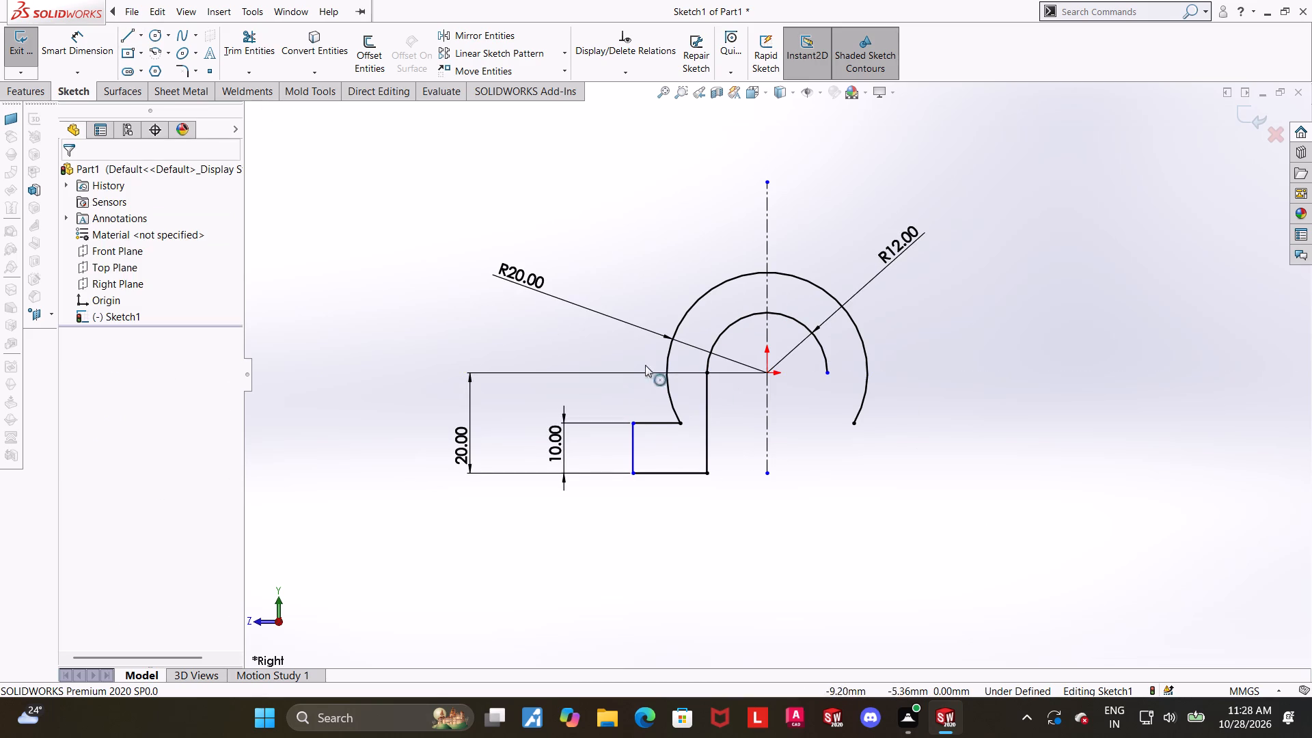
# Sketch a vertical line about 20 mm long from the inner arc's right endpoint down to the bottom line's level.
pyautogui.click(135, 40)
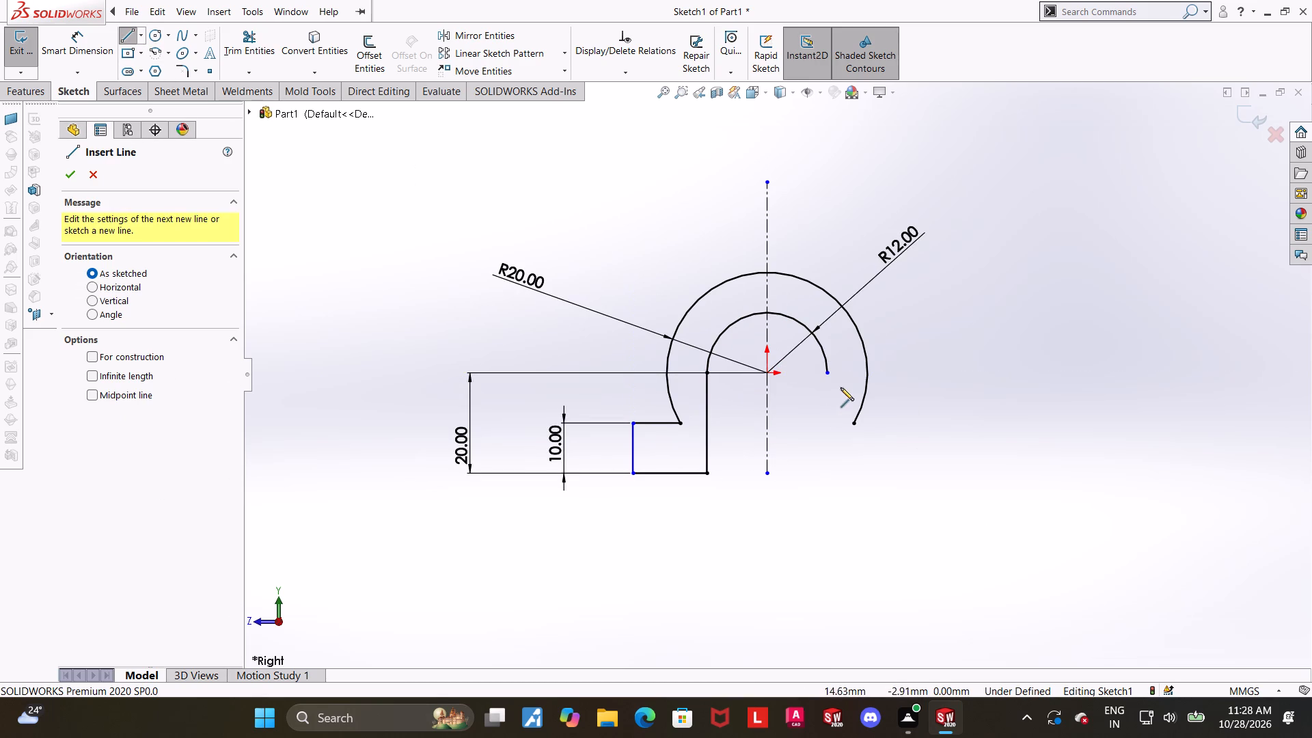
pyautogui.click(825, 375)
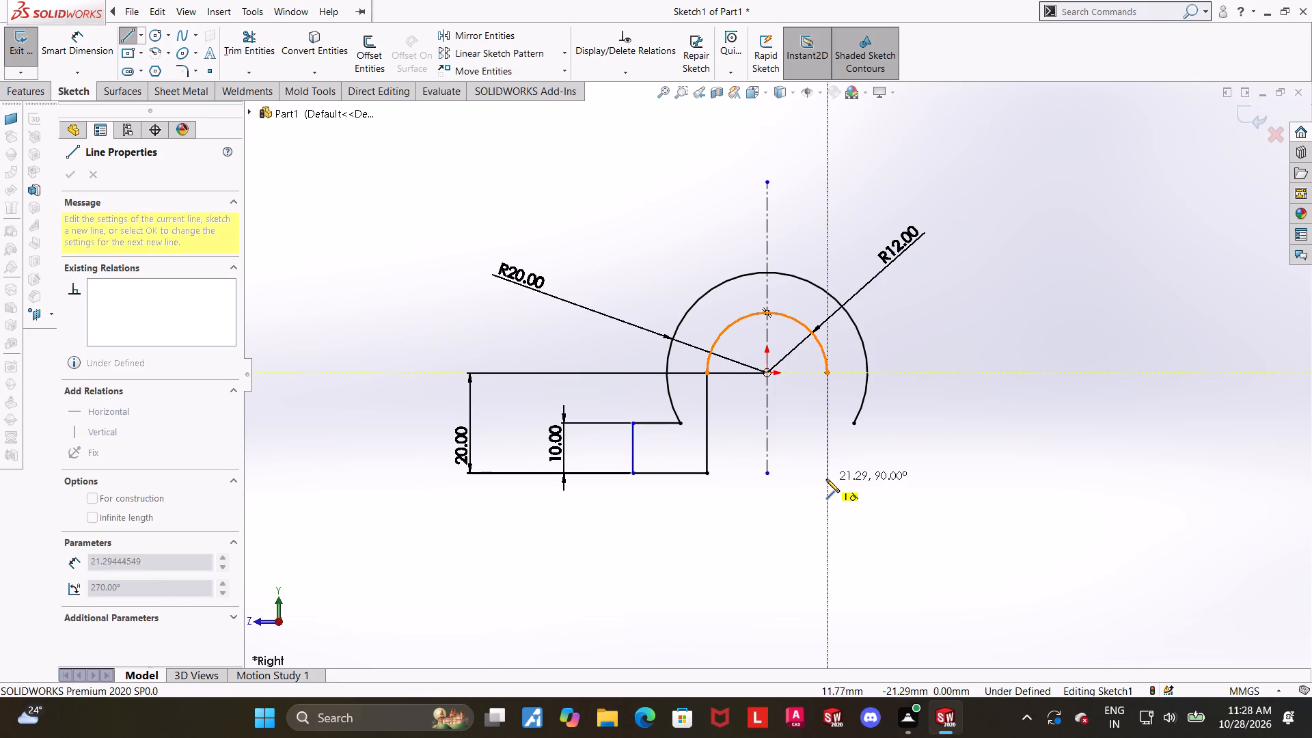
pyautogui.click(826, 475)
pyautogui.press('Escape')
pyautogui.press('Escape')
pyautogui.press('Escape')
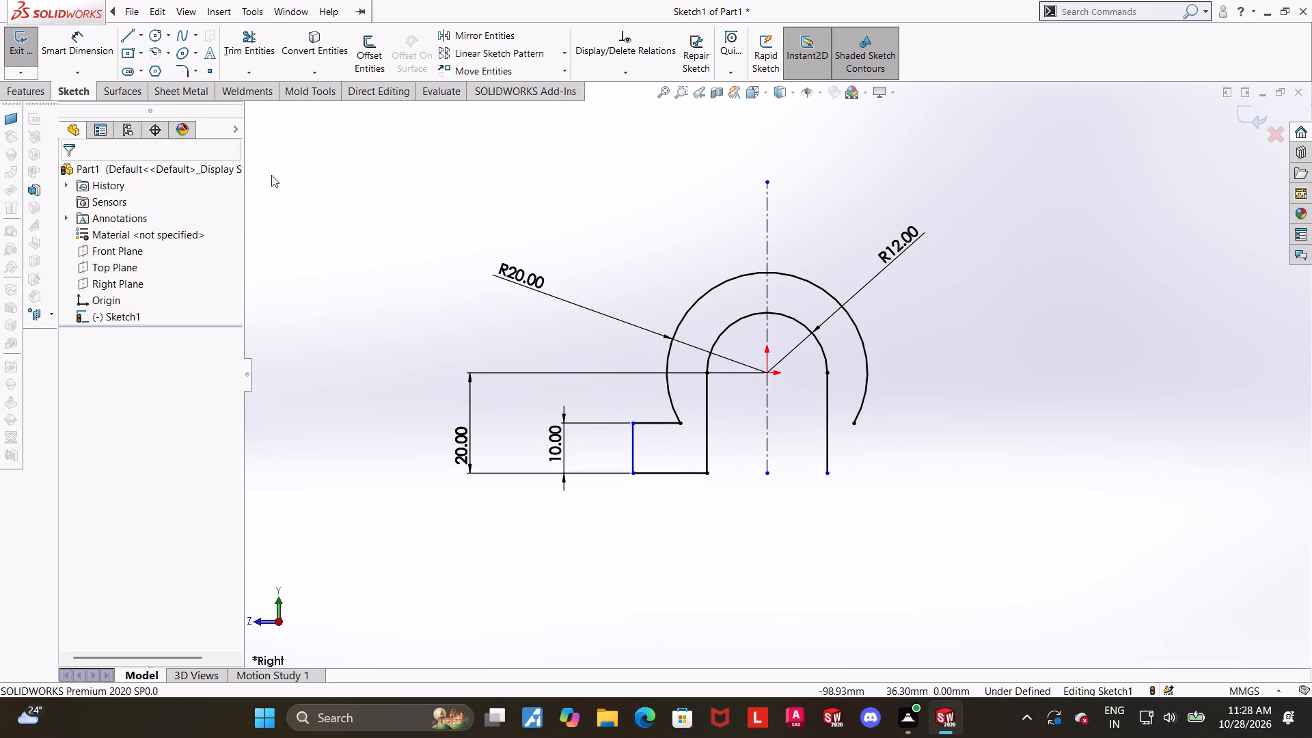
# Mirror the left foot's top, bottom and outer vertical lines about the vertical centerline, keeping the originals.
pyautogui.click(458, 34)
pyautogui.click(660, 424)
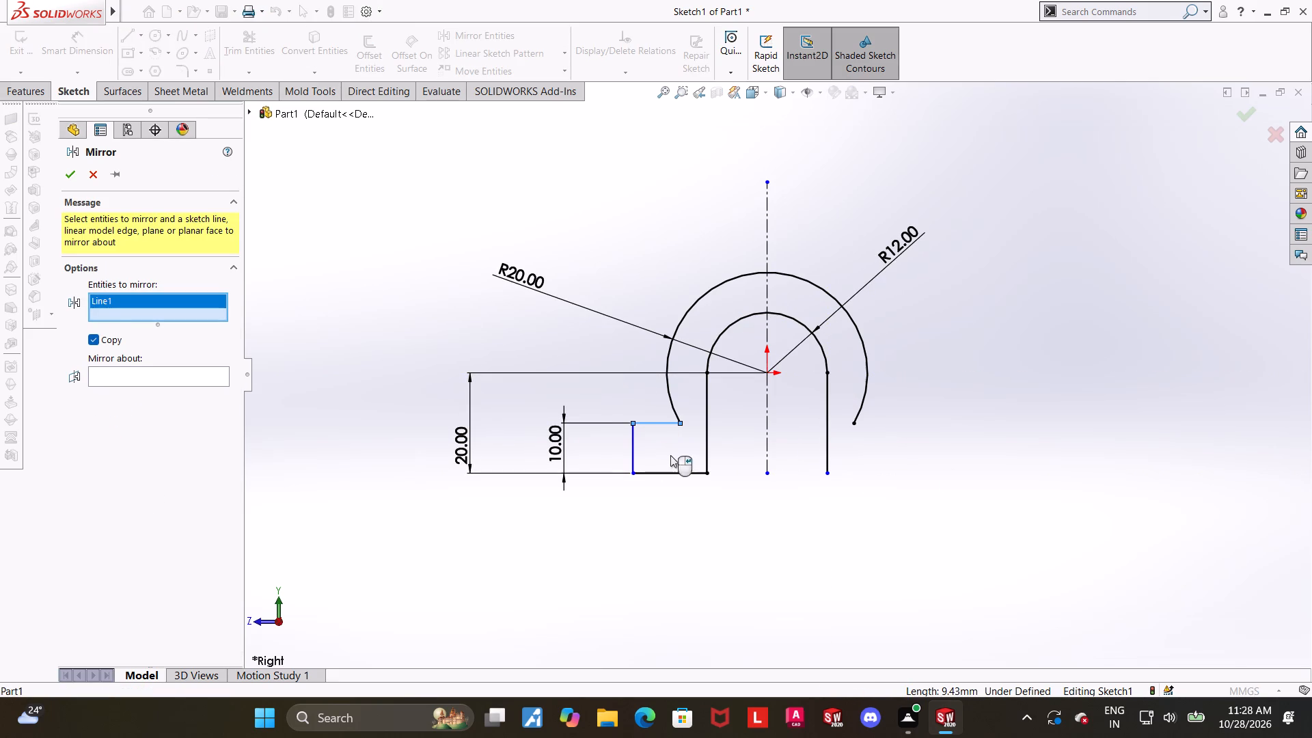
pyautogui.click(674, 475)
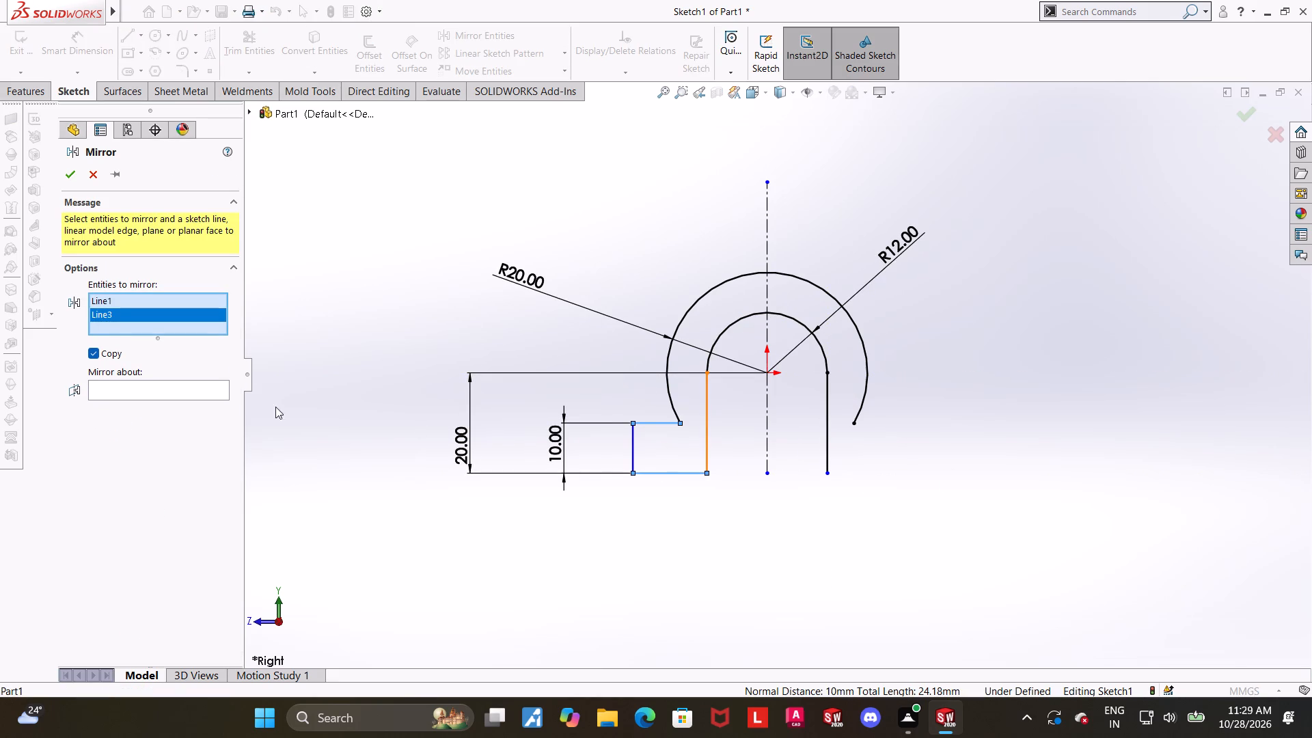
pyautogui.click(633, 452)
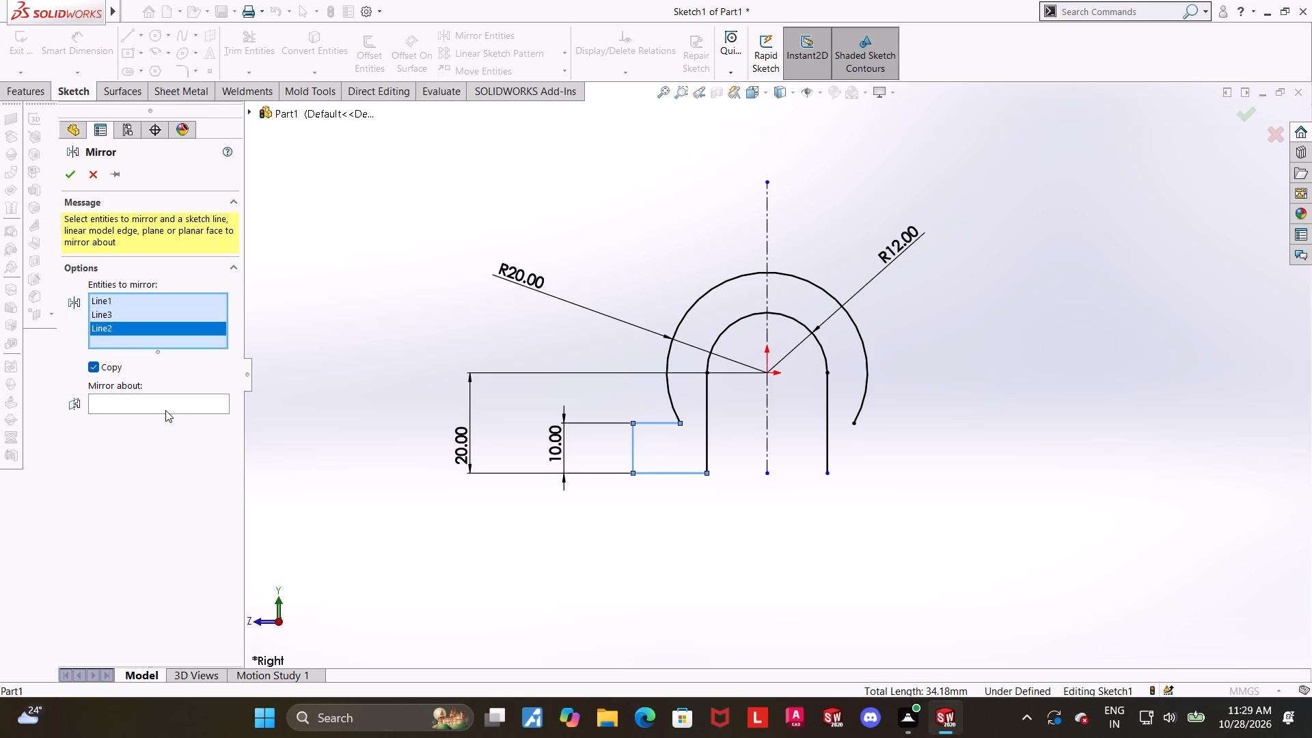
pyautogui.click(161, 405)
pyautogui.click(763, 448)
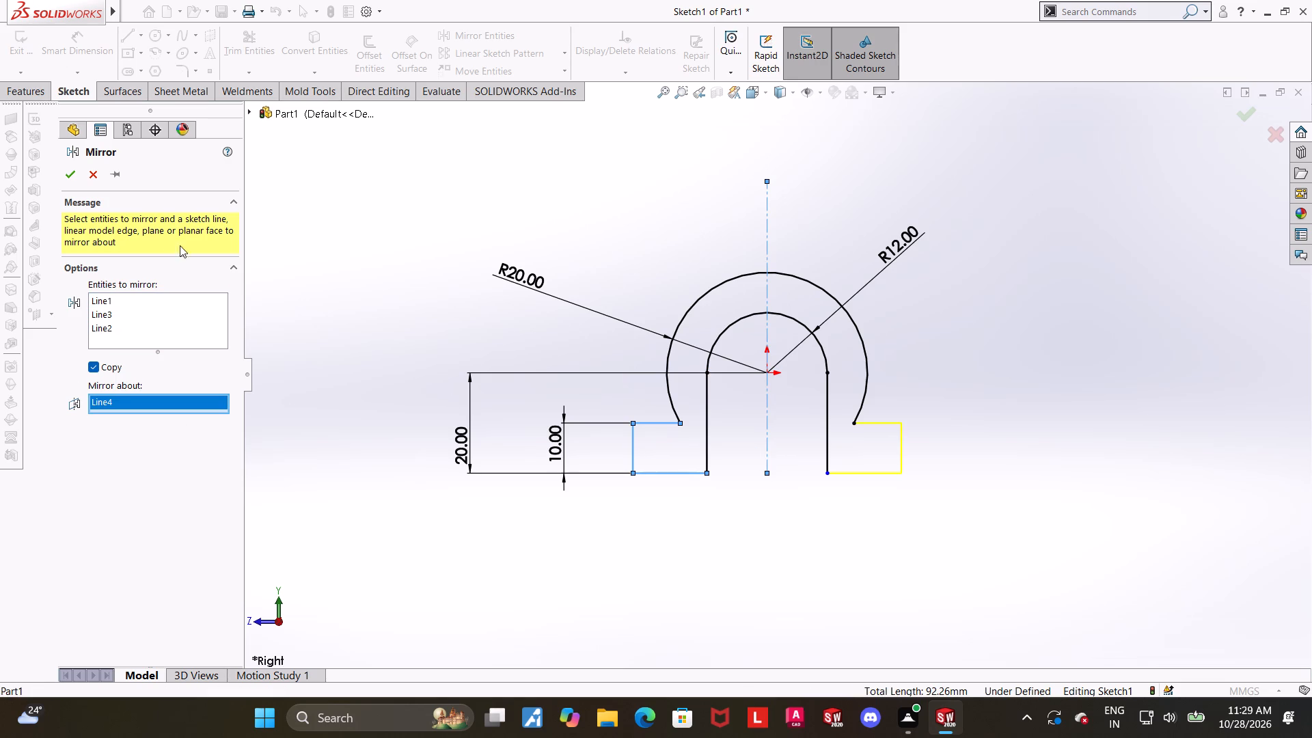
pyautogui.click(70, 163)
pyautogui.click(73, 177)
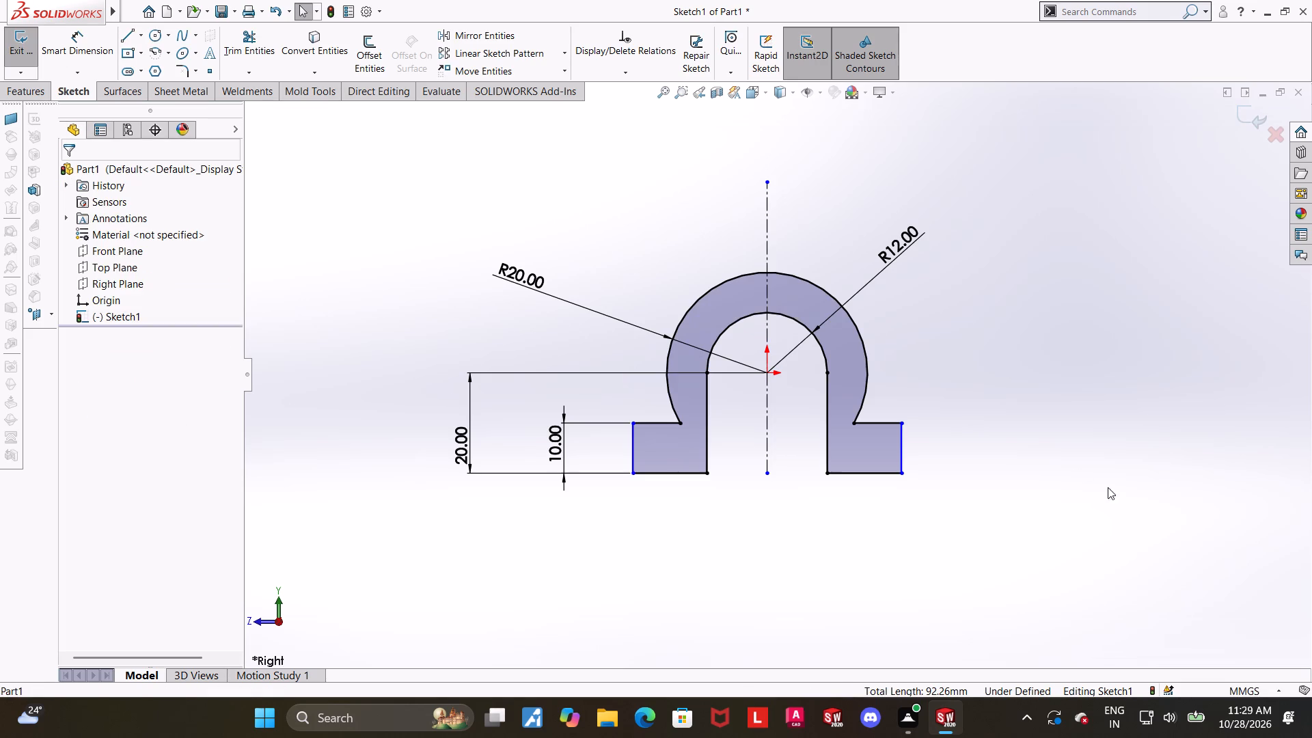
pyautogui.click(1113, 490)
# Add a 24 mm horizontal dimension between the two inner vertical lines, placed below the profile.
pyautogui.scroll(-3, 899, 480)
pyautogui.press('Escape')
pyautogui.click(849, 509)
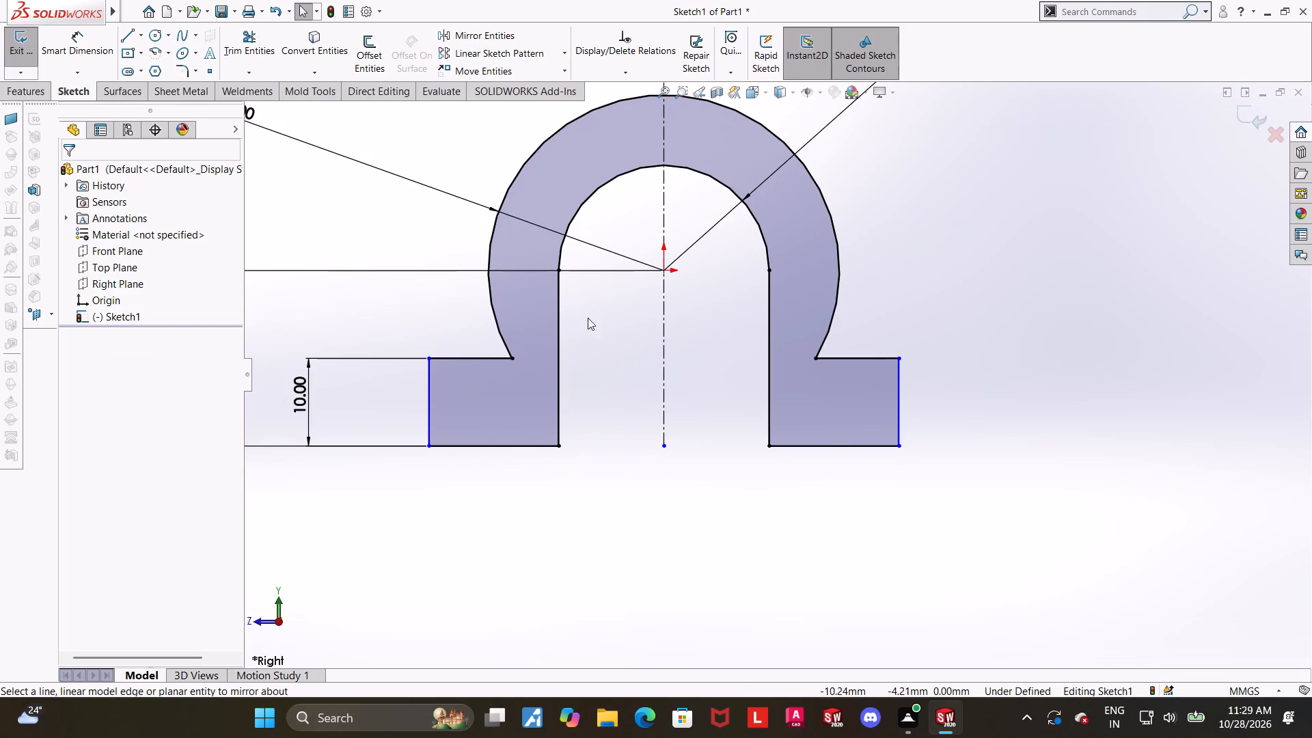
pyautogui.scroll(1, 856, 443)
pyautogui.scroll(3, 915, 437)
pyautogui.click(94, 46)
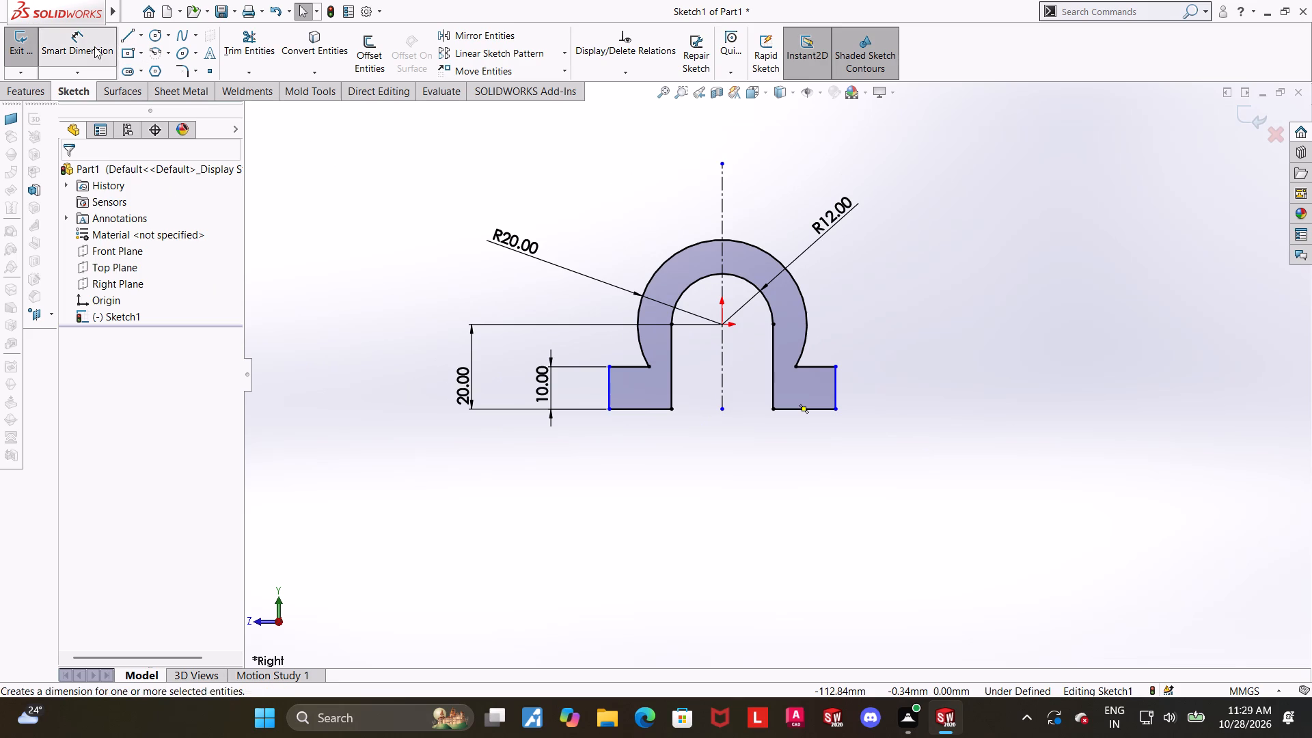
pyautogui.scroll(-1, 851, 454)
pyautogui.click(635, 370)
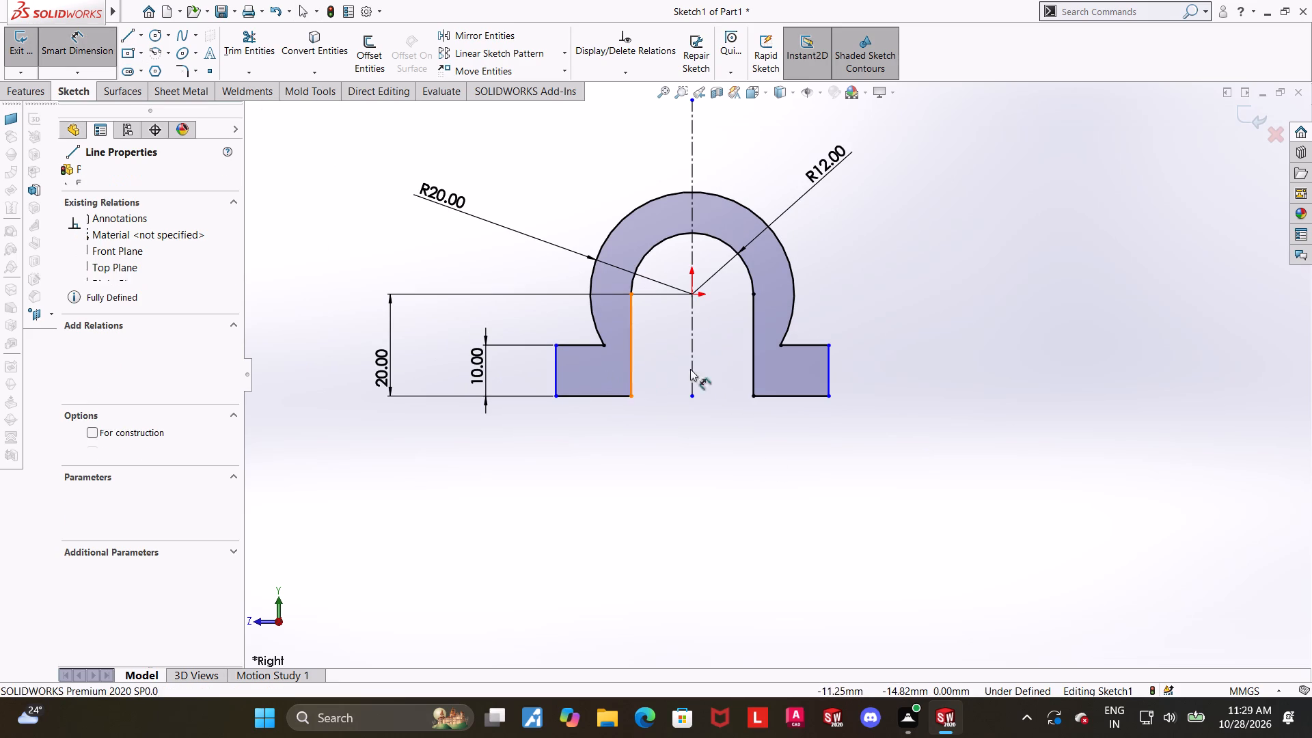
pyautogui.click(756, 370)
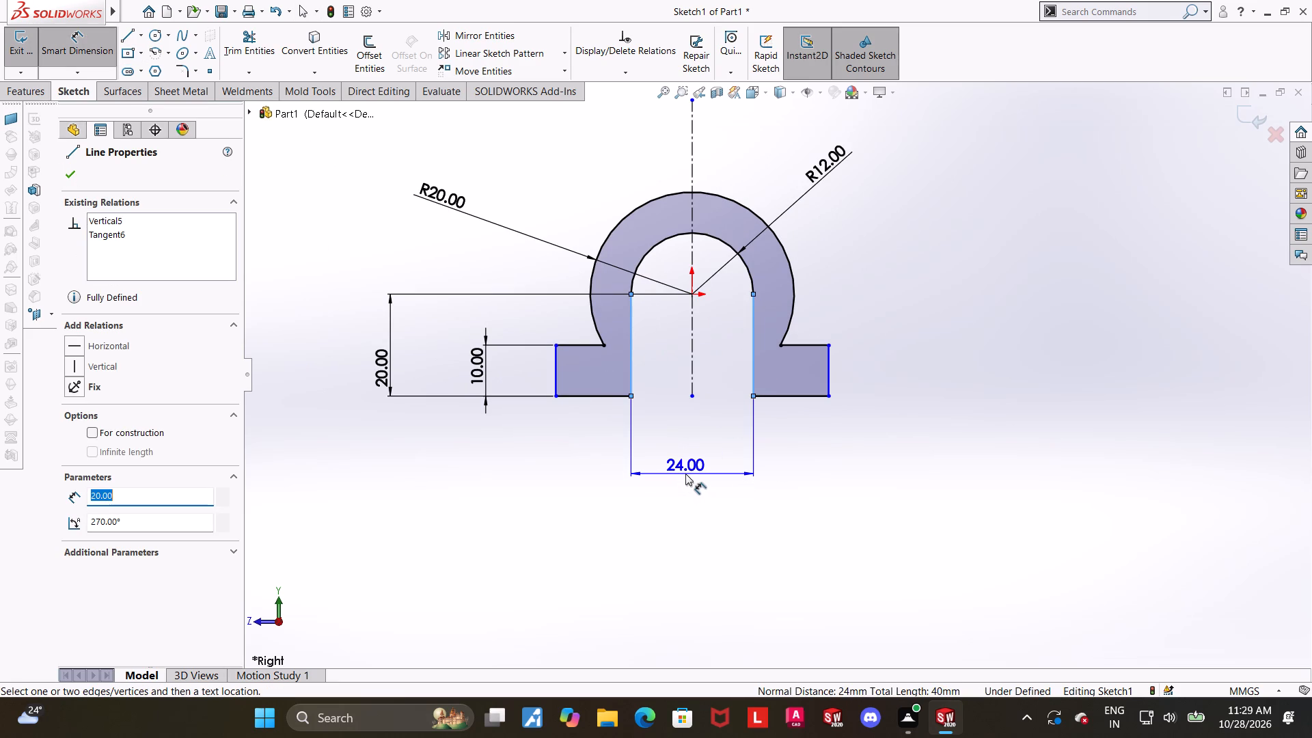
pyautogui.click(685, 474)
pyautogui.write('24')
pyautogui.press('Return')
pyautogui.press('Escape')
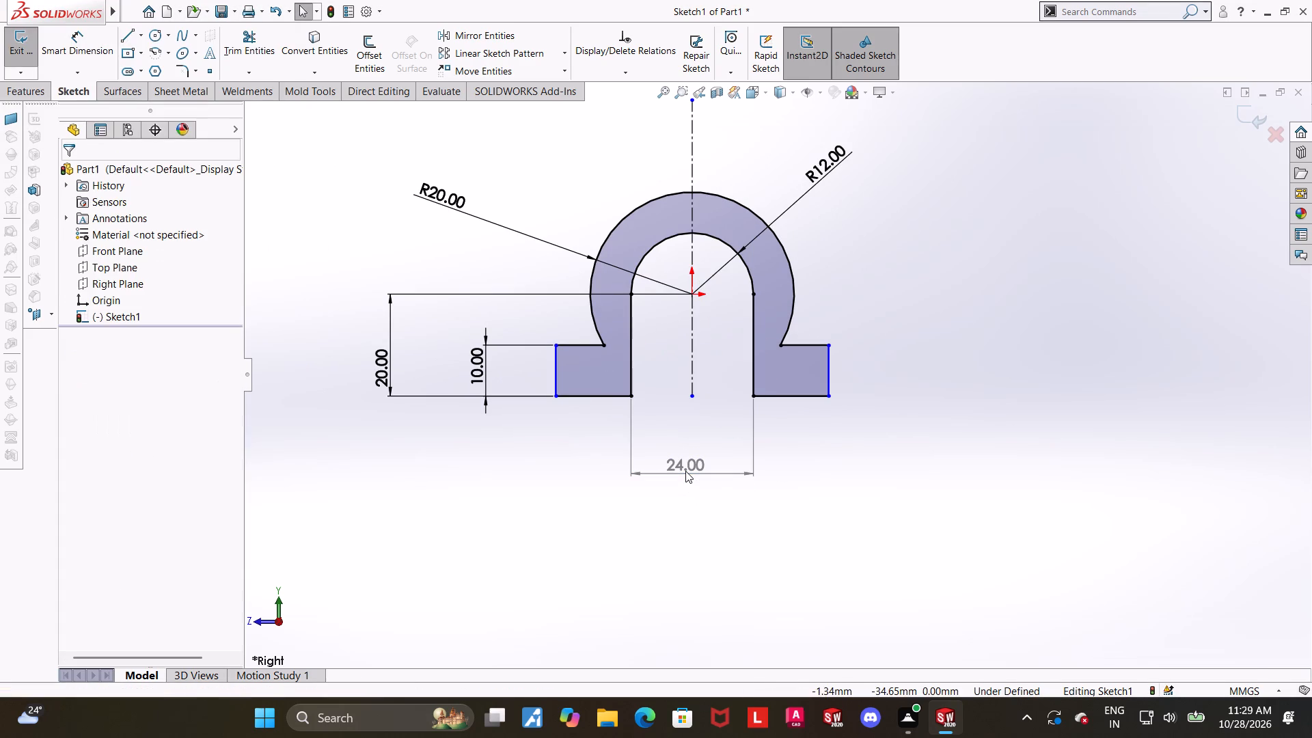
pyautogui.press('Escape')
pyautogui.click(989, 435)
# Dimension the horizontal distance between the two outer vertical lines below the profile, entering 0 as its value.
pyautogui.scroll(1, 1099, 426)
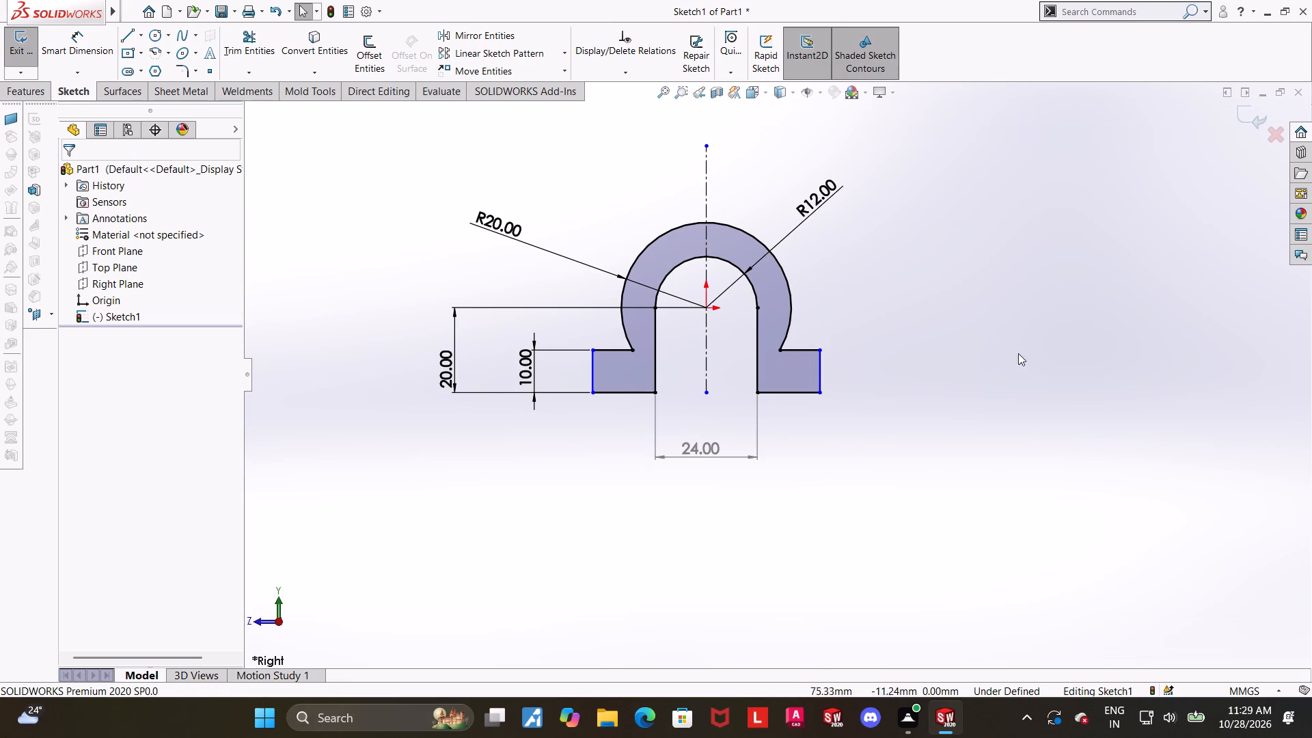
pyautogui.scroll(-1, 976, 343)
pyautogui.scroll(2, 676, 269)
pyautogui.scroll(-1, 651, 317)
pyautogui.click(937, 510)
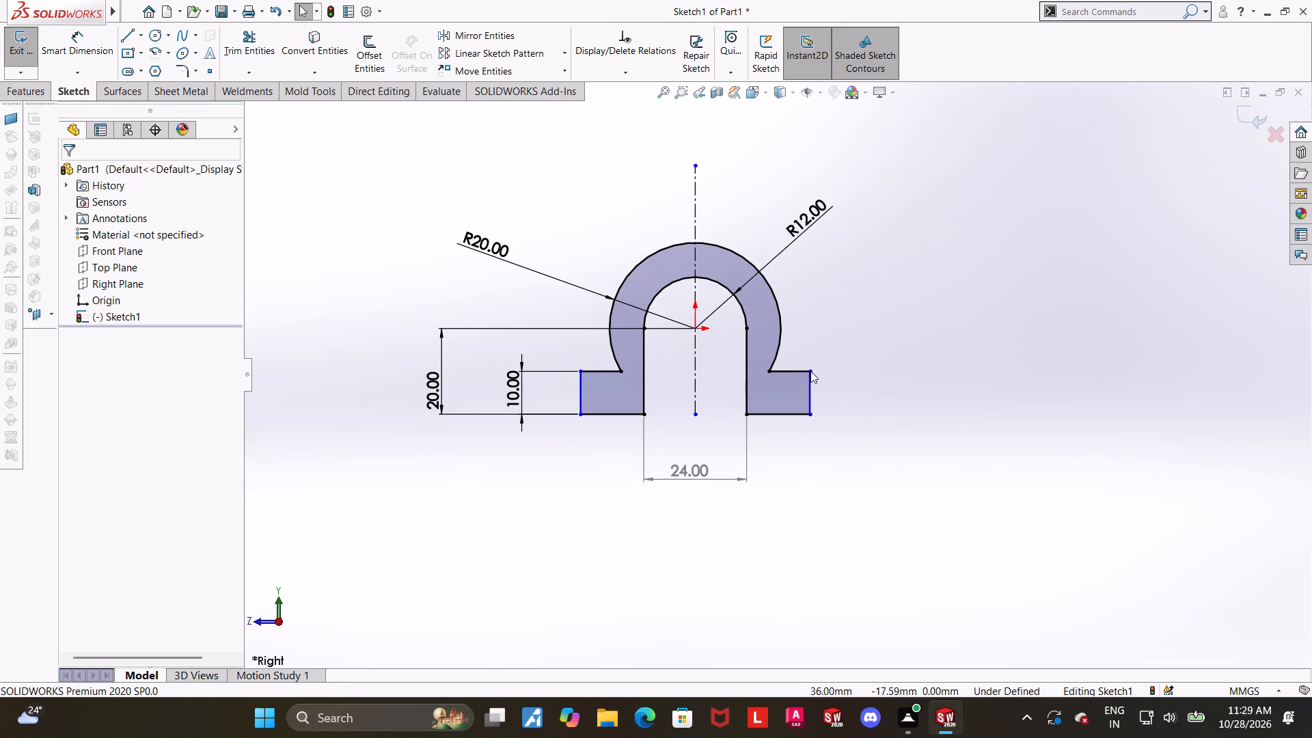
pyautogui.scroll(-2, 739, 353)
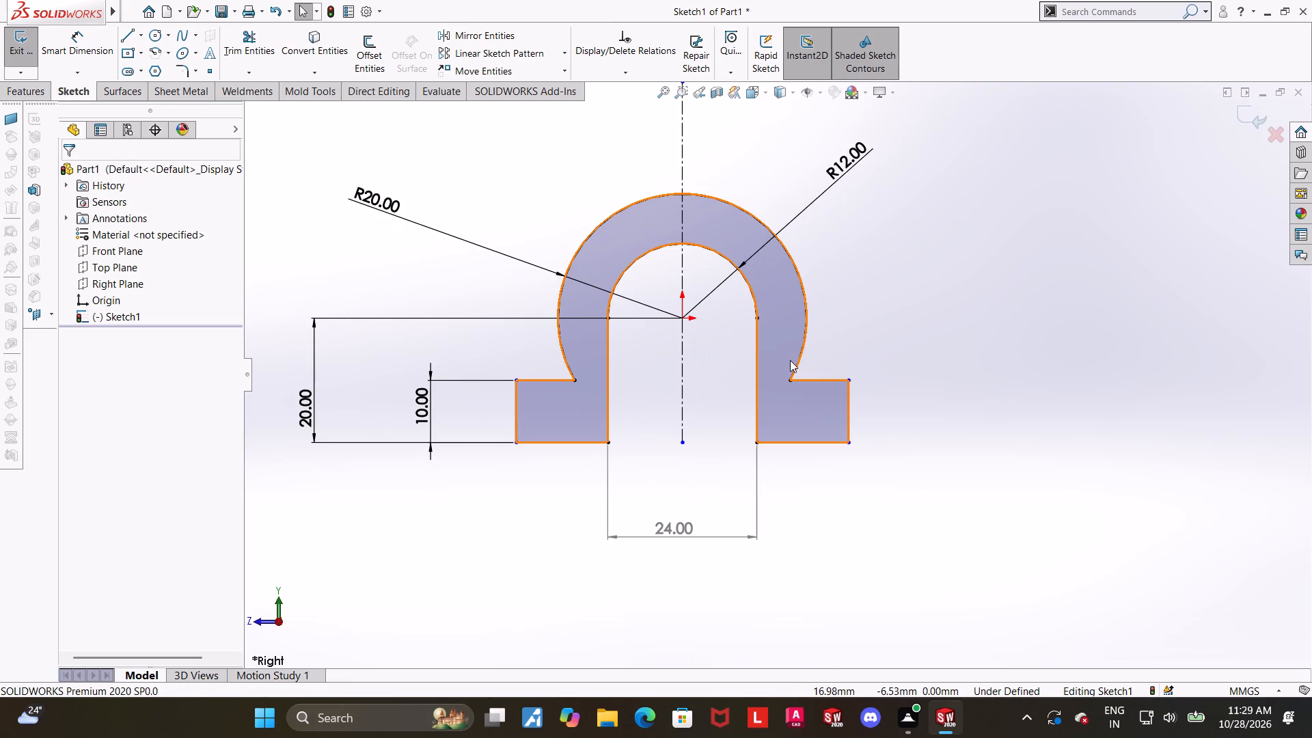
pyautogui.click(79, 46)
pyautogui.click(515, 395)
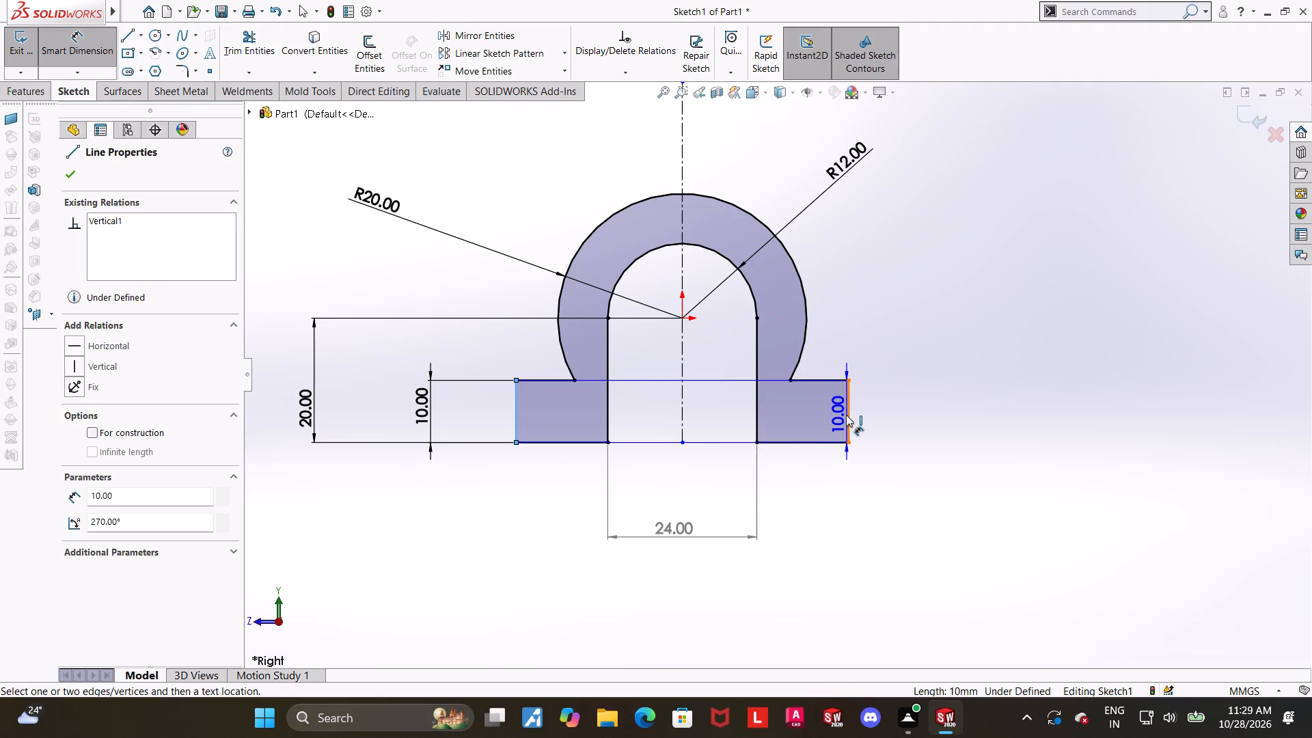
pyautogui.click(847, 415)
pyautogui.click(746, 595)
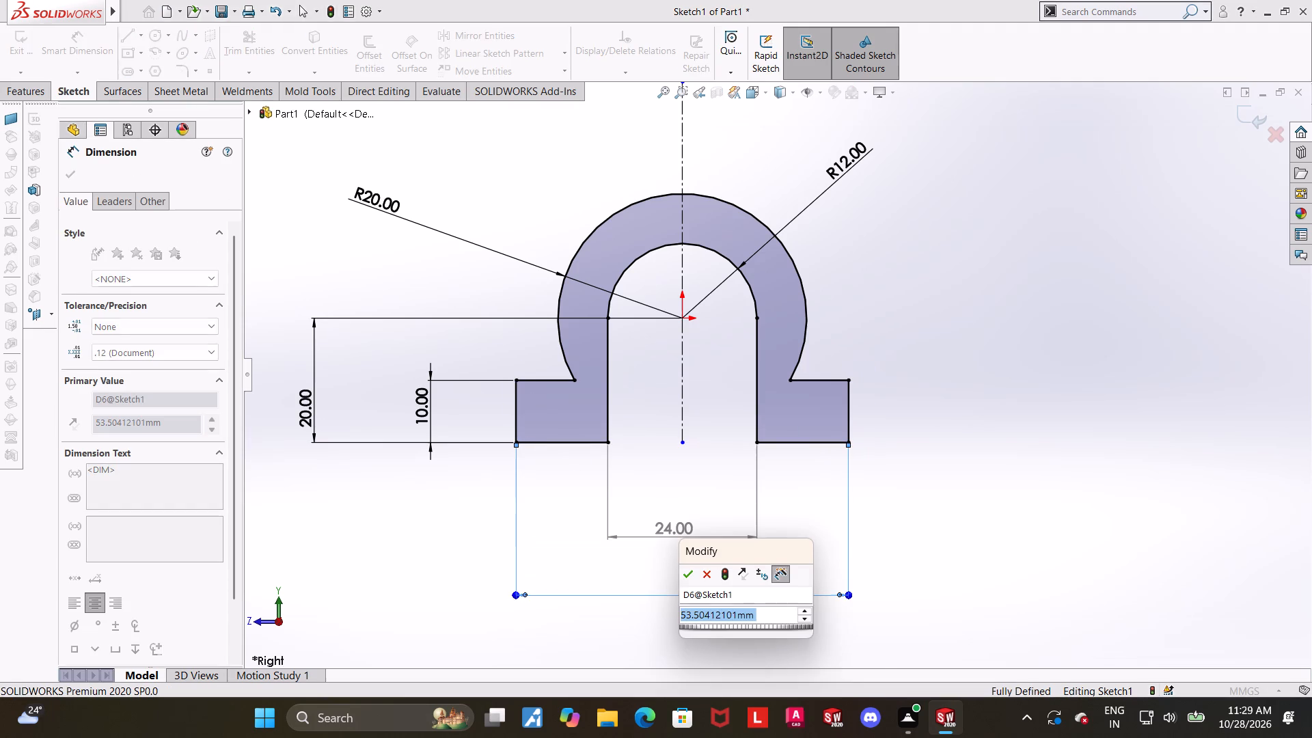
pyautogui.press('0')
pyautogui.press('Return')
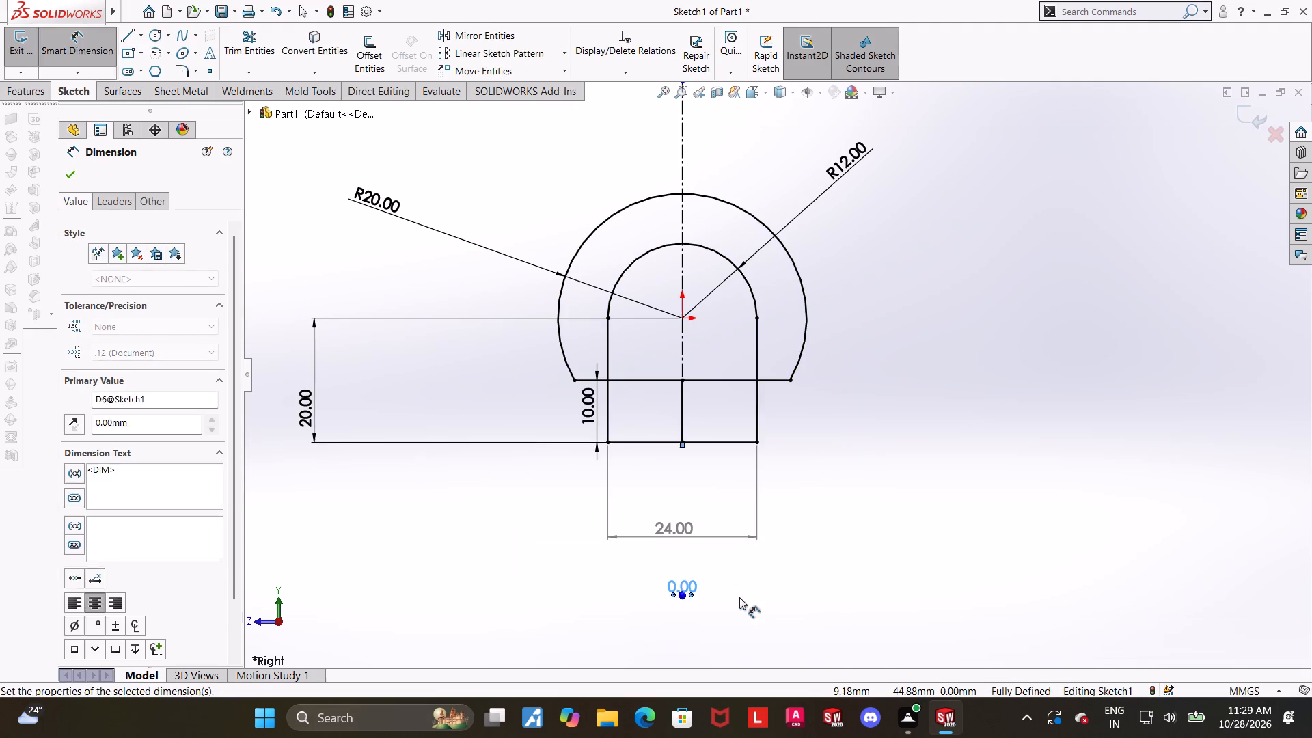
# Undo the zero value and set the overall width dimension between the outer vertical lines to 50 mm.
pyautogui.press('Escape')
pyautogui.hotkey('ctrl', 'z')
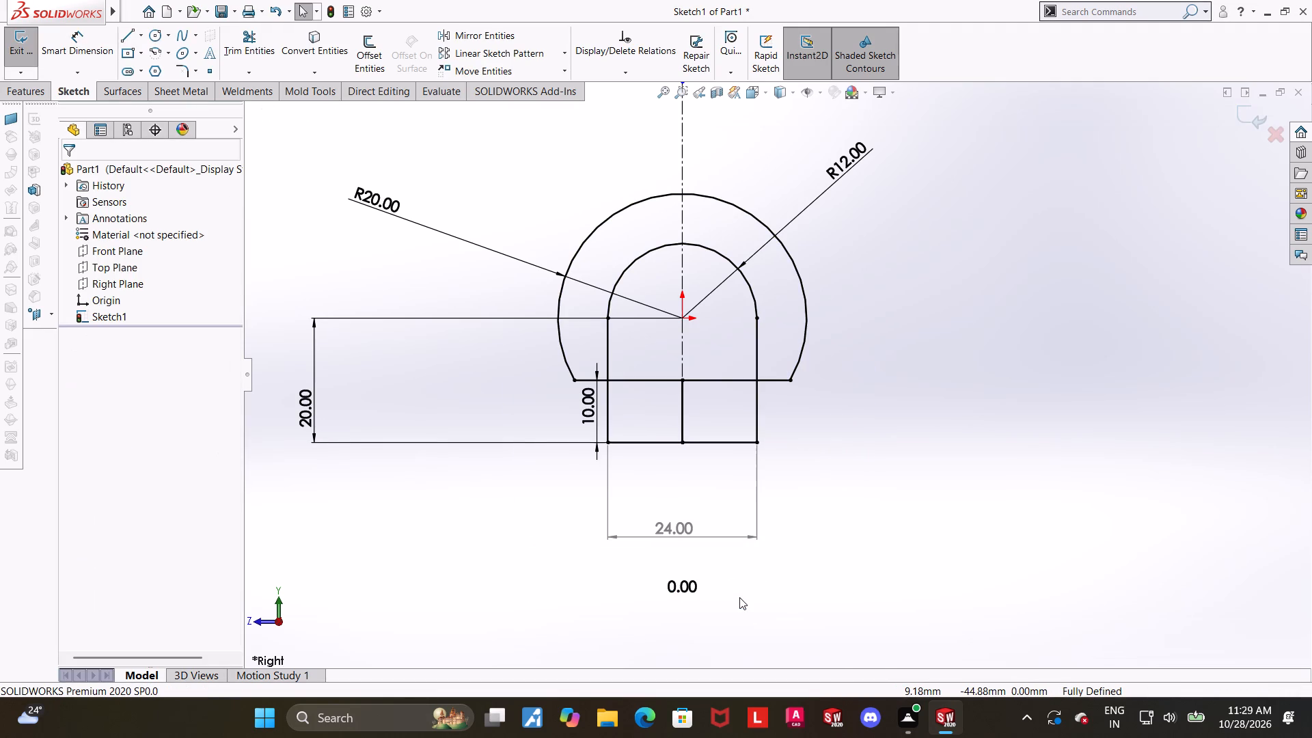
pyautogui.press('Escape')
pyautogui.doubleClick(758, 580)
pyautogui.write('50')
pyautogui.press('Return')
pyautogui.press('Escape')
pyautogui.press('Escape')
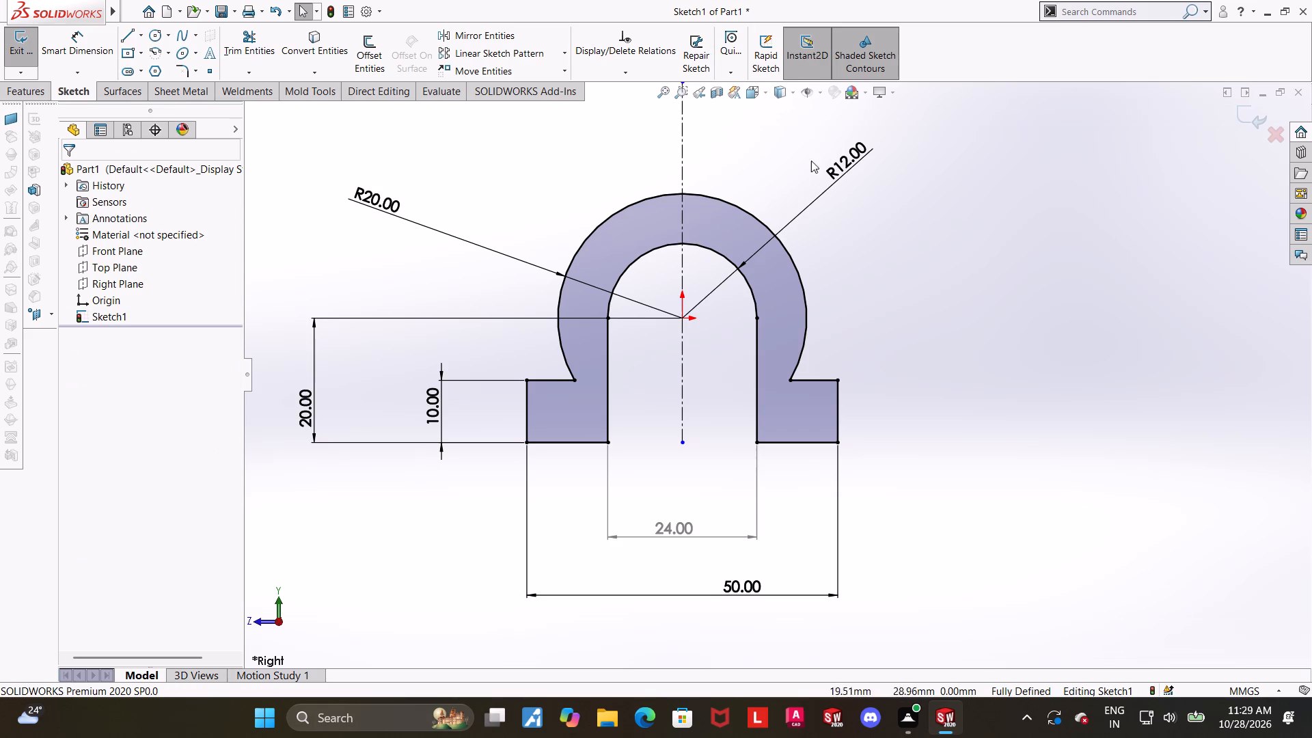
# Examine the dimensioned profile sketch at different magnifications and from a slightly tilted view.
pyautogui.scroll(1, 762, 177)
pyautogui.scroll(-1, 735, 184)
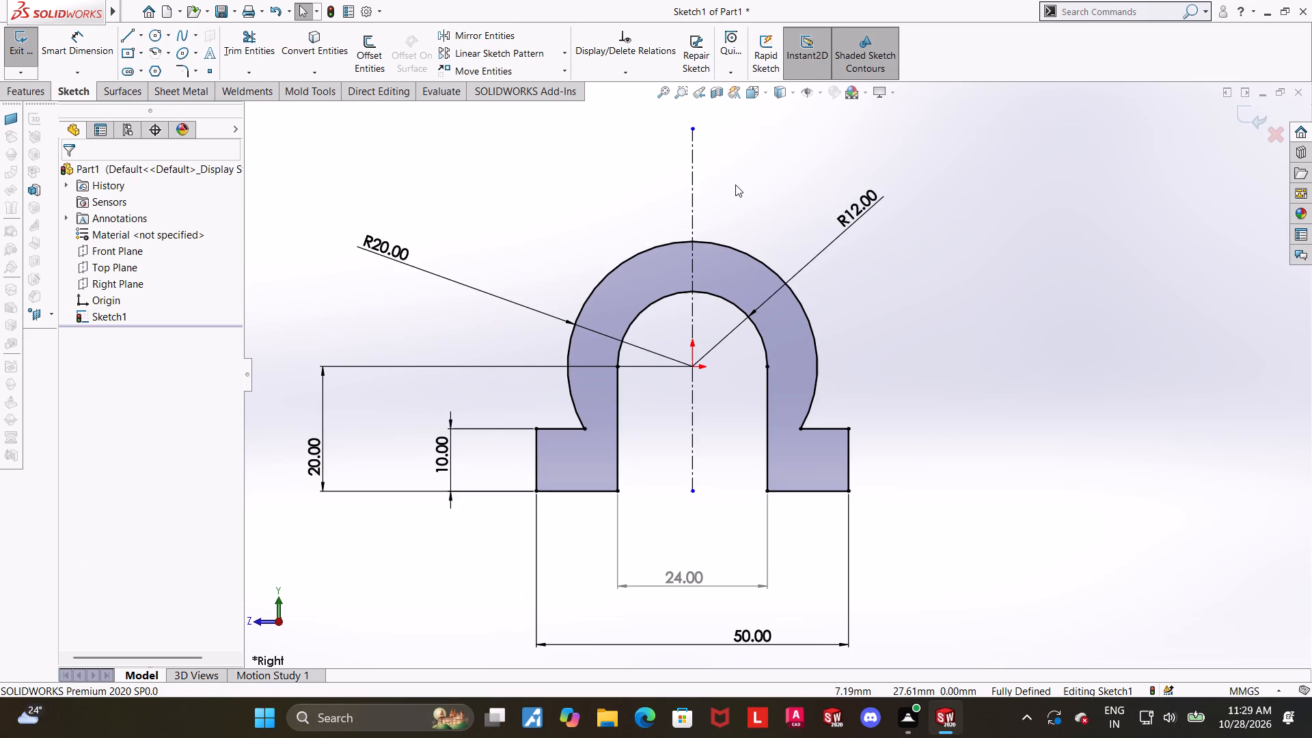
pyautogui.scroll(1, 735, 184)
pyautogui.moveTo(482, 187); pyautogui.dragTo(547, 210, button='middle')
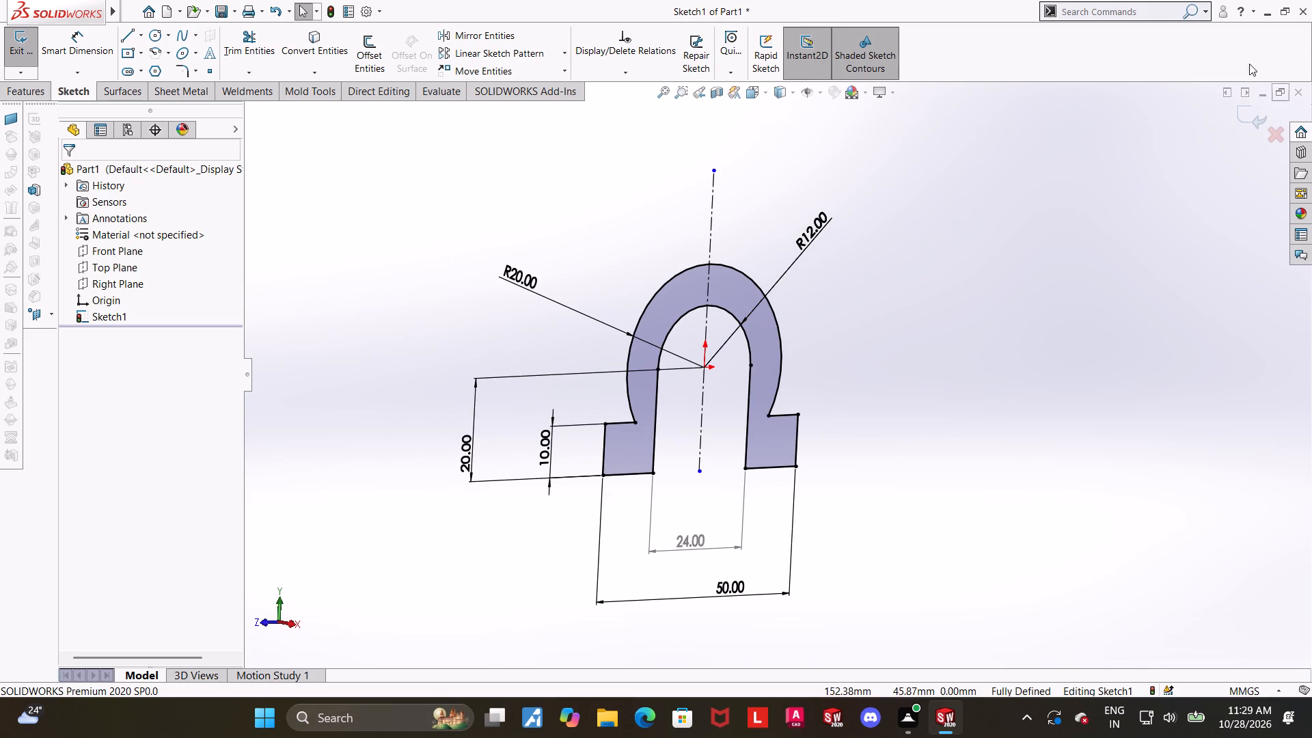
pyautogui.scroll(1, 884, 366)
pyautogui.moveTo(692, 395); pyautogui.dragTo(664, 383, button='middle')
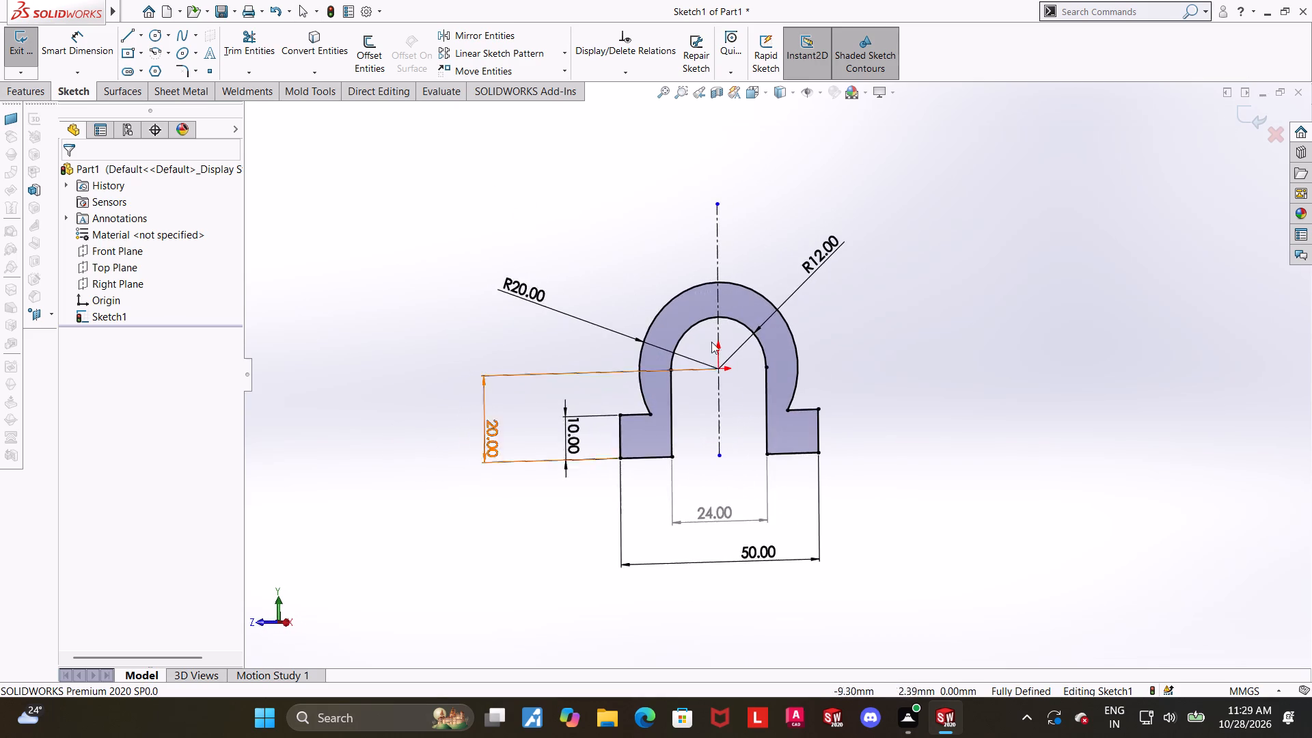
pyautogui.scroll(1, 711, 342)
pyautogui.scroll(-2, 830, 318)
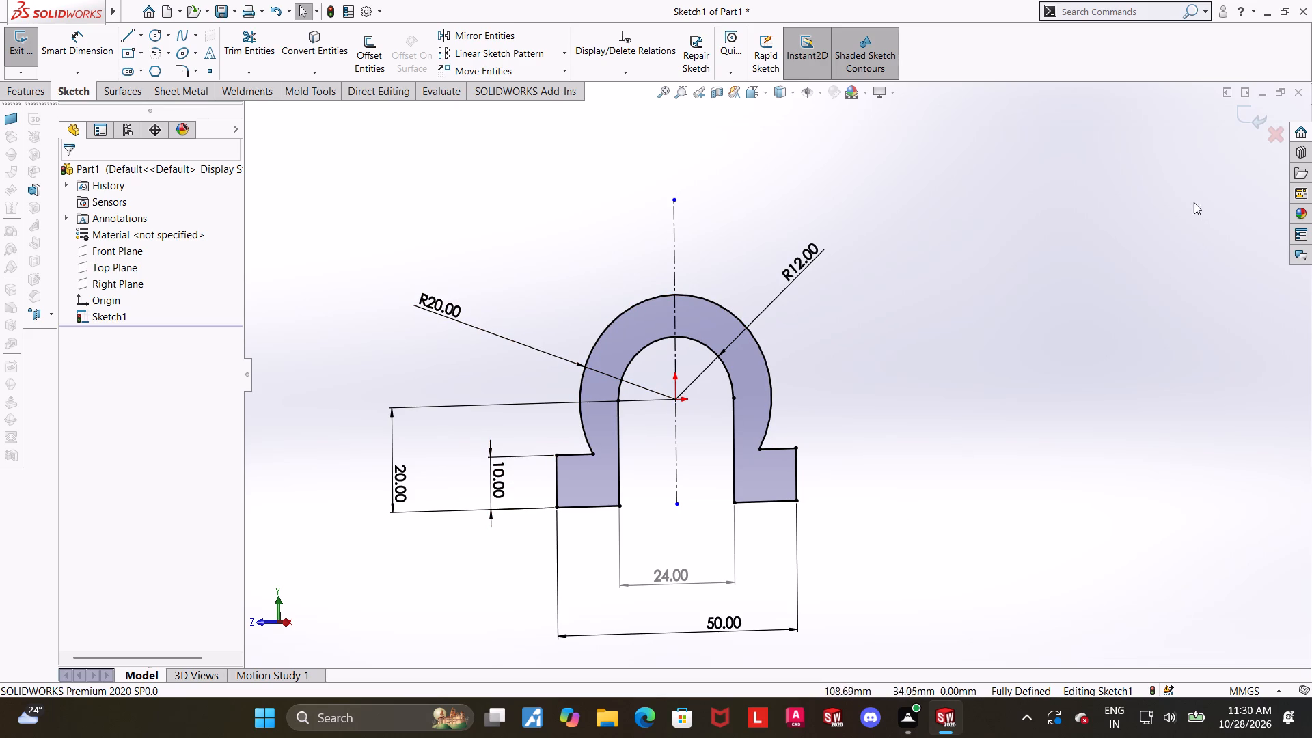
pyautogui.click(1238, 122)
# Review the dimensioned arch profile sketch as a whole and at closer range.
pyautogui.scroll(1, 1050, 308)
pyautogui.scroll(1, 914, 396)
pyautogui.scroll(-3, 632, 534)
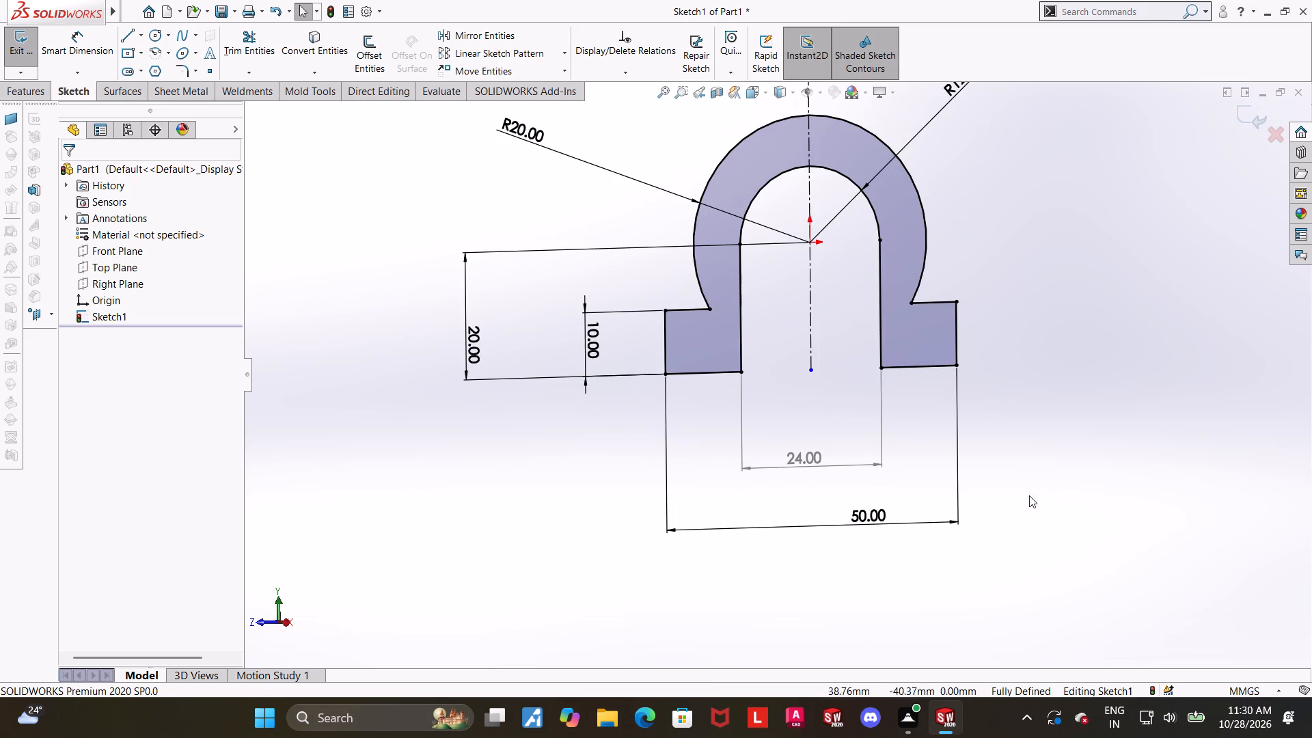
pyautogui.scroll(2, 931, 493)
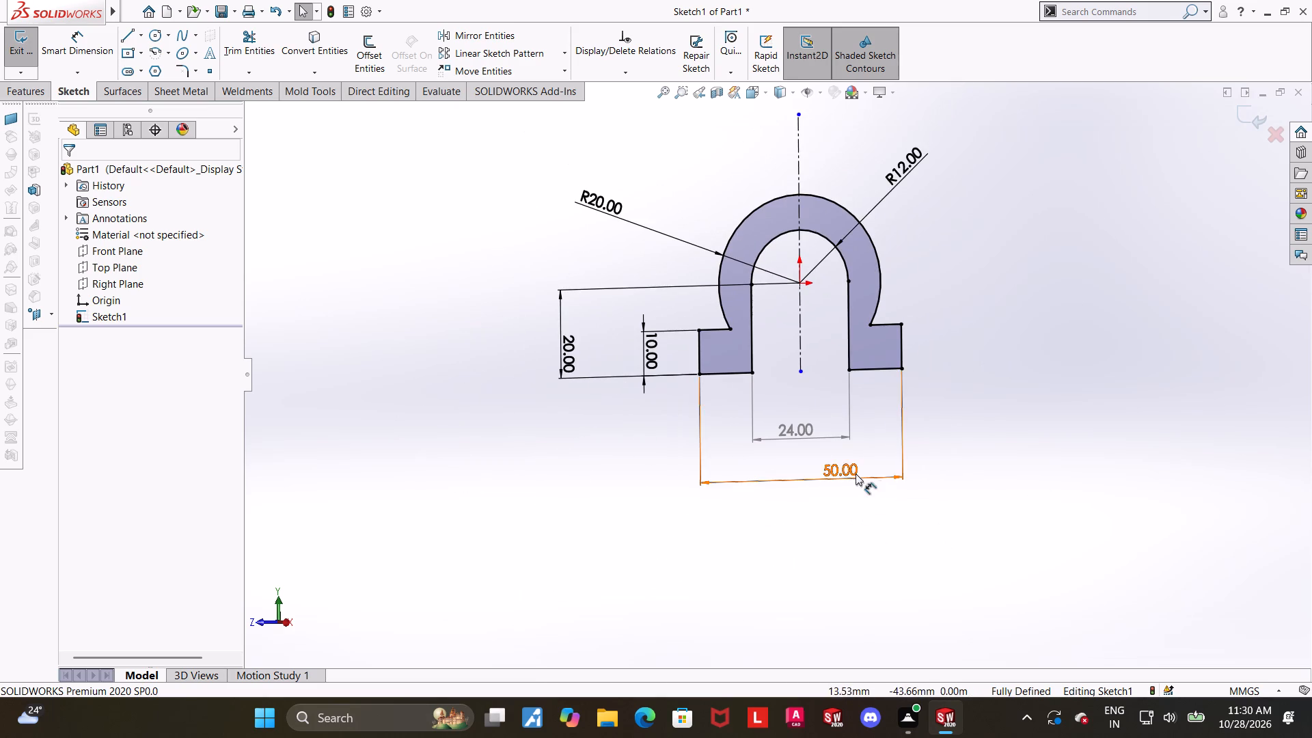
pyautogui.scroll(1, 763, 458)
pyautogui.scroll(-1, 803, 214)
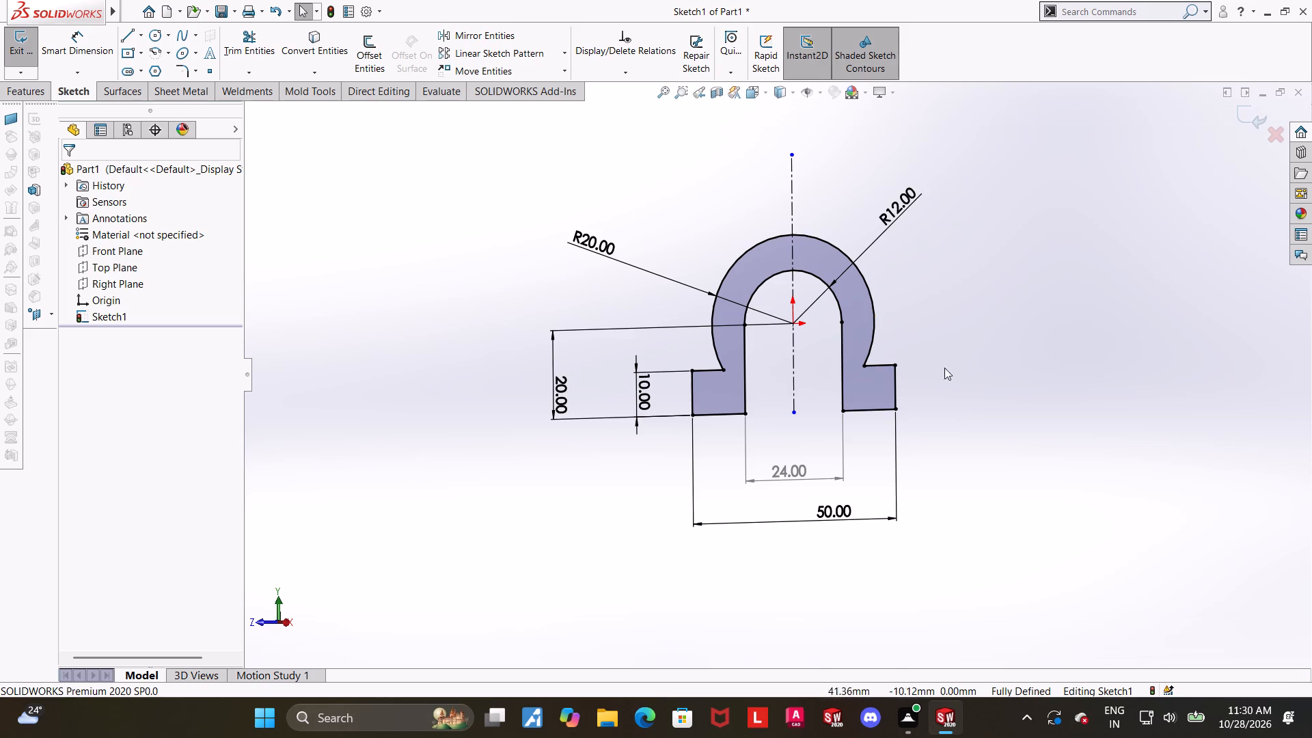
pyautogui.scroll(1, 706, 428)
pyautogui.scroll(-2, 661, 344)
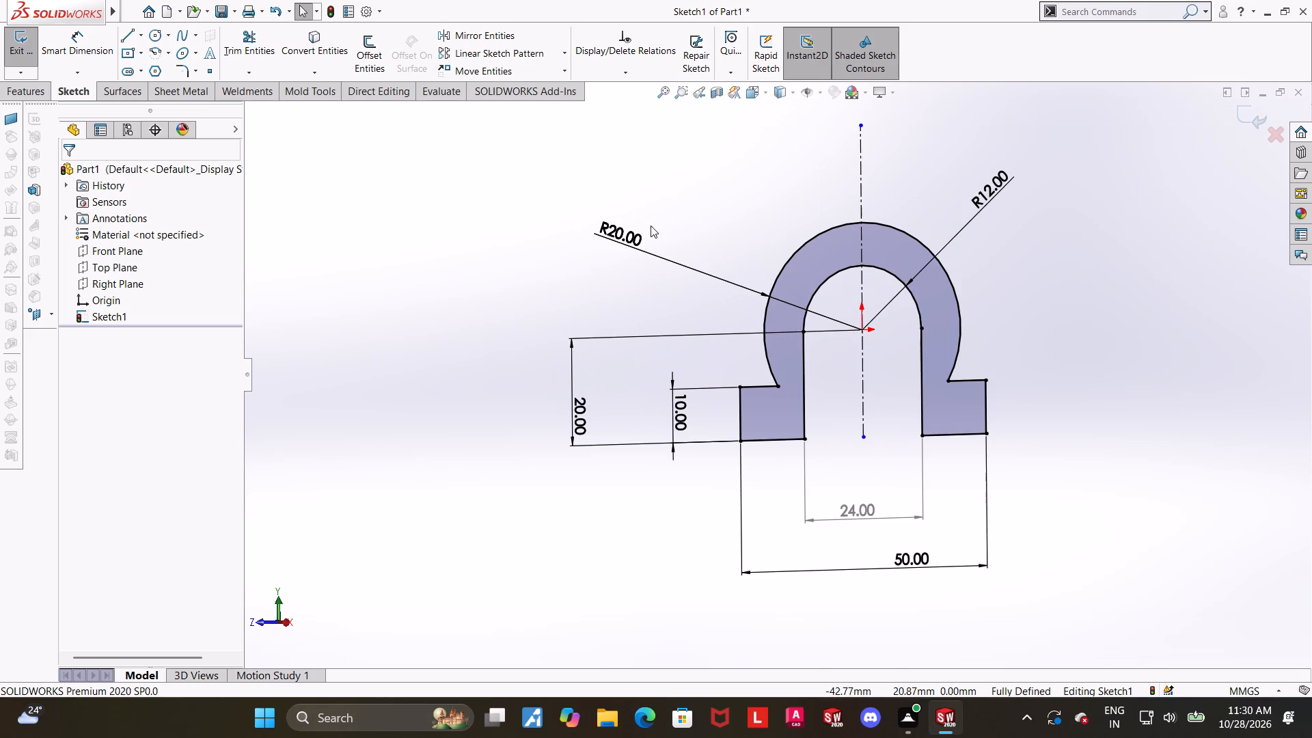
pyautogui.scroll(3, 1014, 307)
pyautogui.moveTo(1030, 340); pyautogui.dragTo(1070, 340, button='middle')
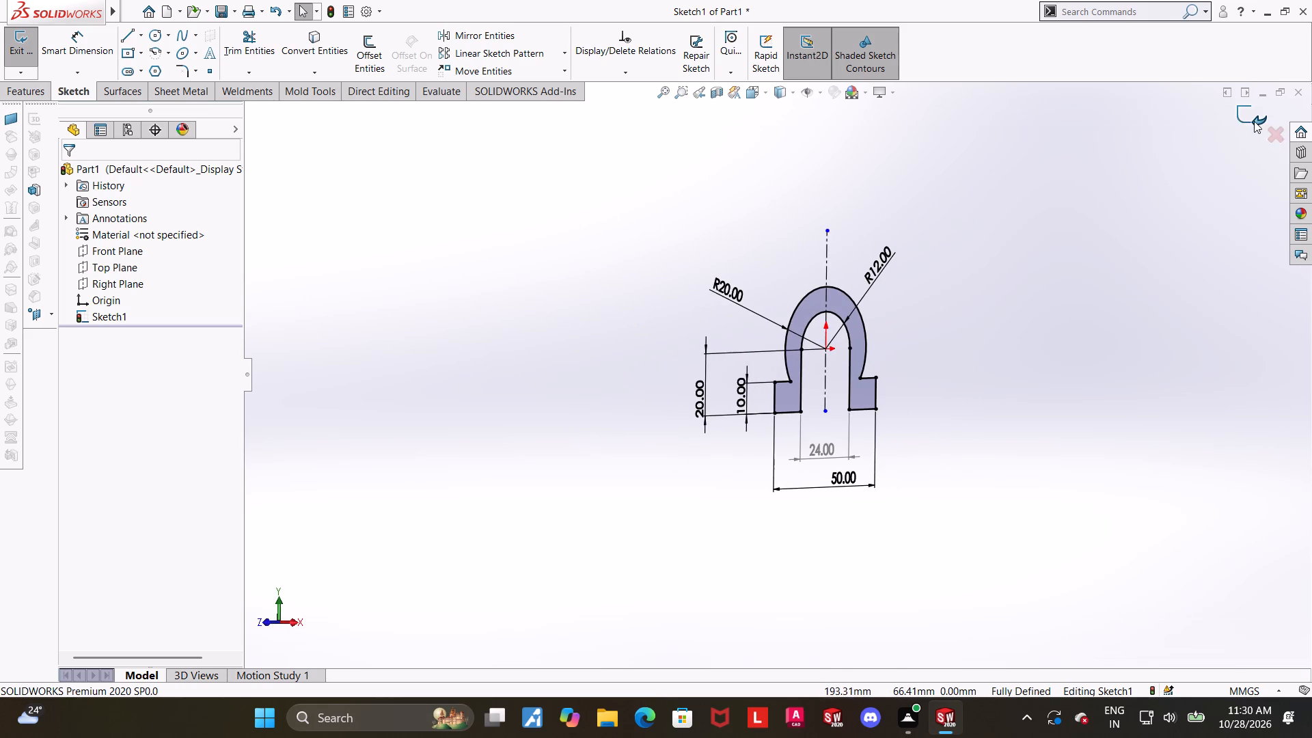
# Exit the sketch and extrude the arch profile as a blind boss in the reversed direction, with depth 80-55 (25 mm).
pyautogui.click(1241, 115)
pyautogui.click(12, 90)
pyautogui.click(19, 36)
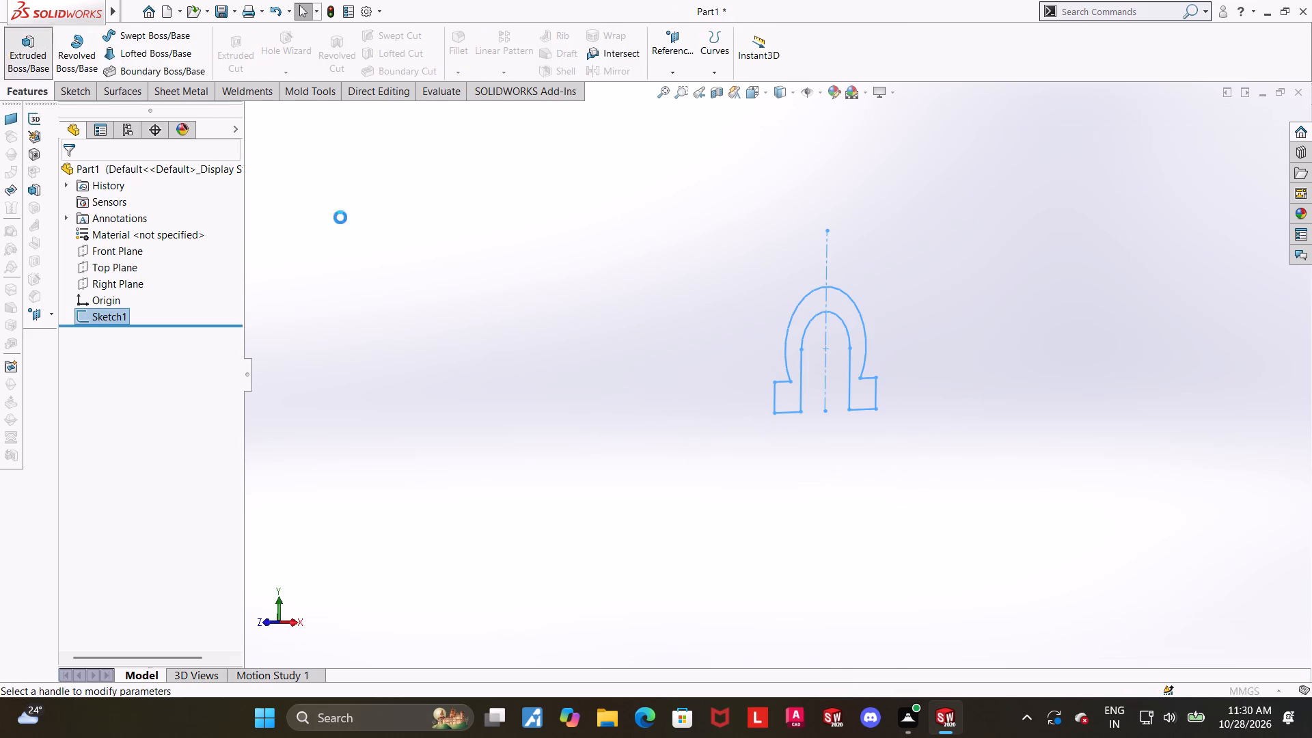
pyautogui.moveTo(387, 253); pyautogui.dragTo(413, 307, button='middle')
pyautogui.click(80, 266)
pyautogui.scroll(3, 849, 408)
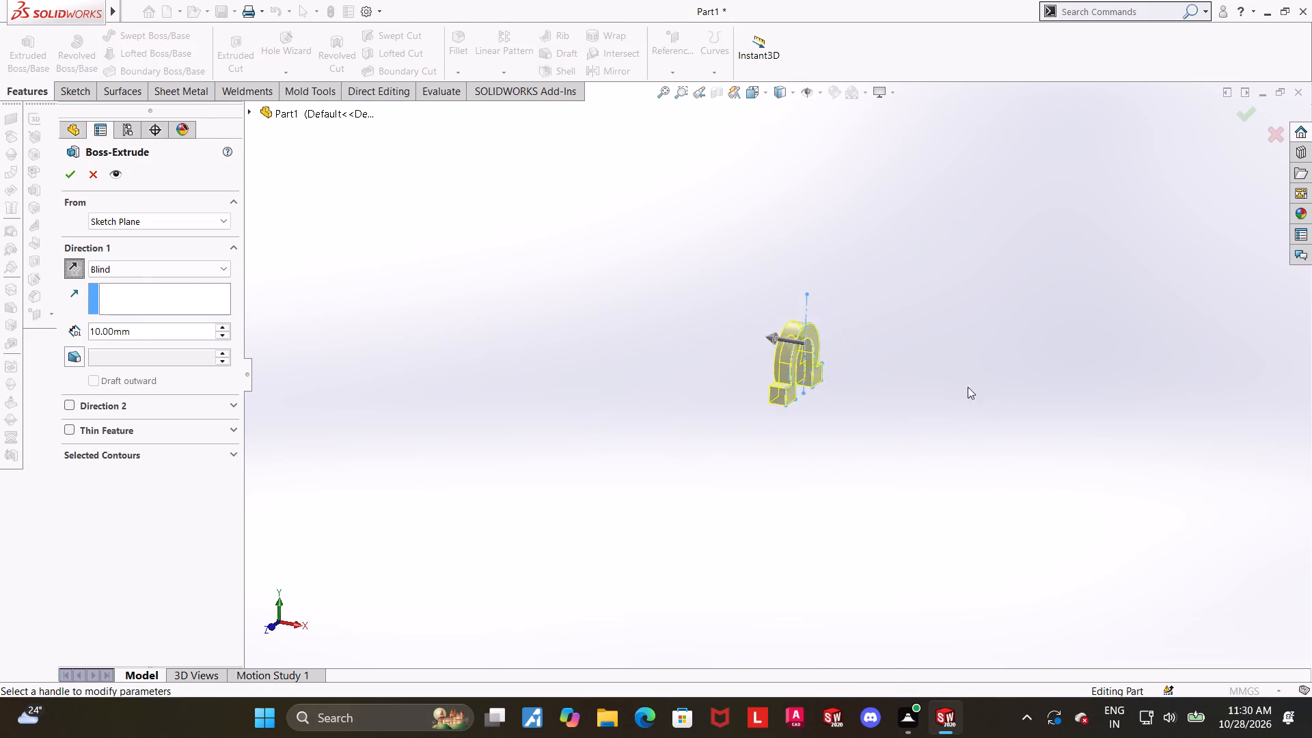
pyautogui.scroll(-5, 890, 299)
pyautogui.moveTo(709, 451); pyautogui.dragTo(735, 448, button='middle')
pyautogui.scroll(1, 732, 455)
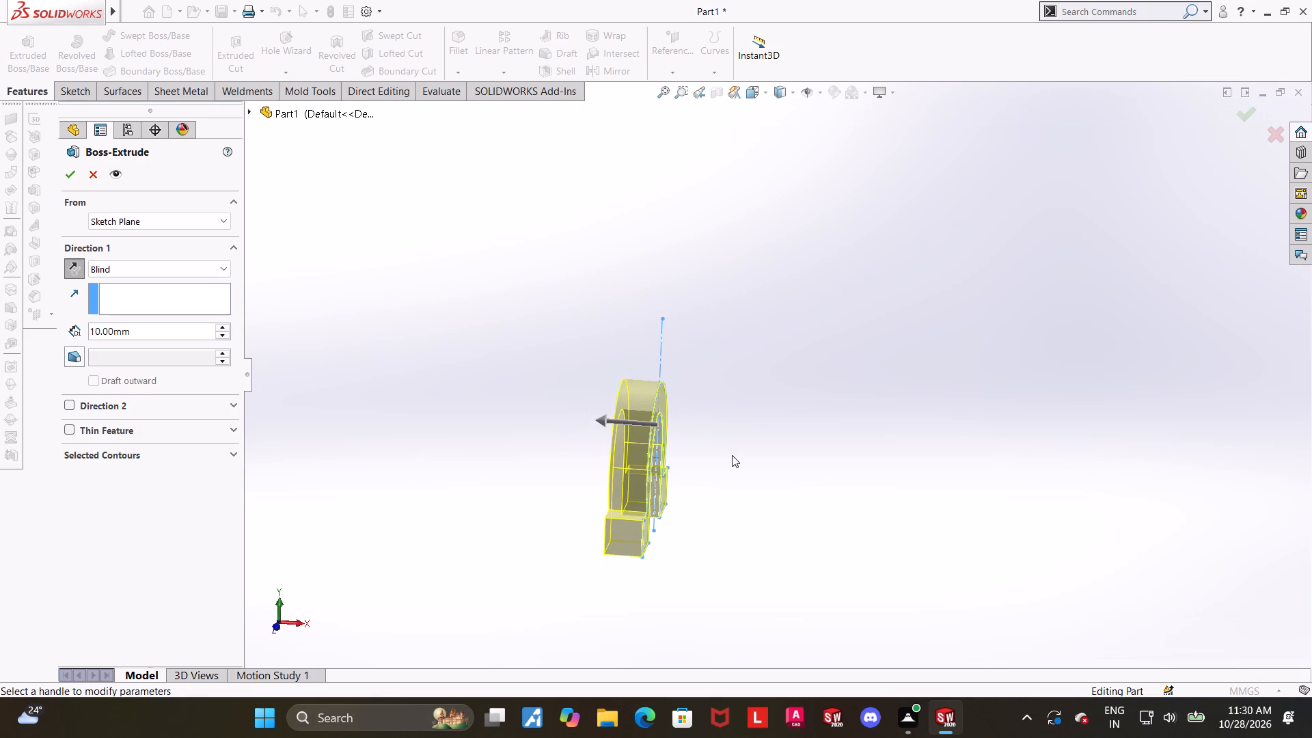
pyautogui.moveTo(711, 465); pyautogui.dragTo(690, 478, button='middle')
pyautogui.scroll(1, 672, 474)
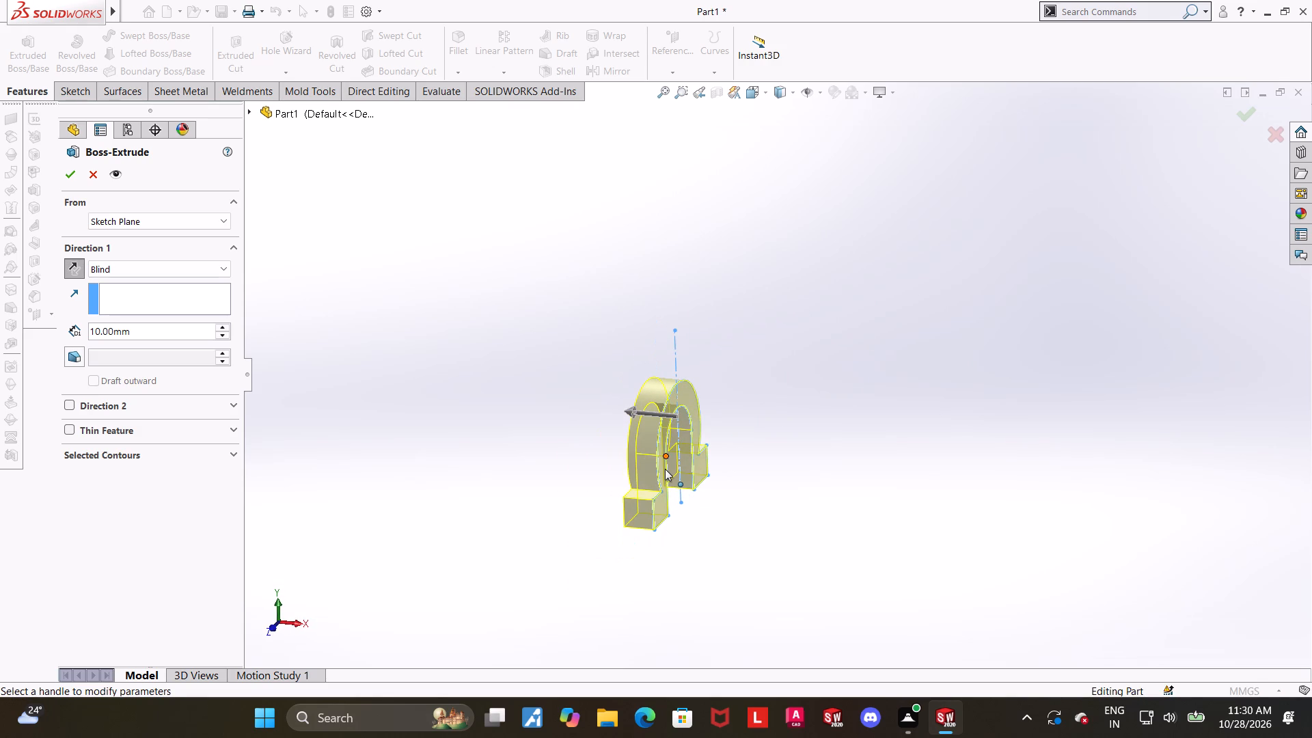
pyautogui.scroll(3, 665, 469)
pyautogui.scroll(-1, 695, 395)
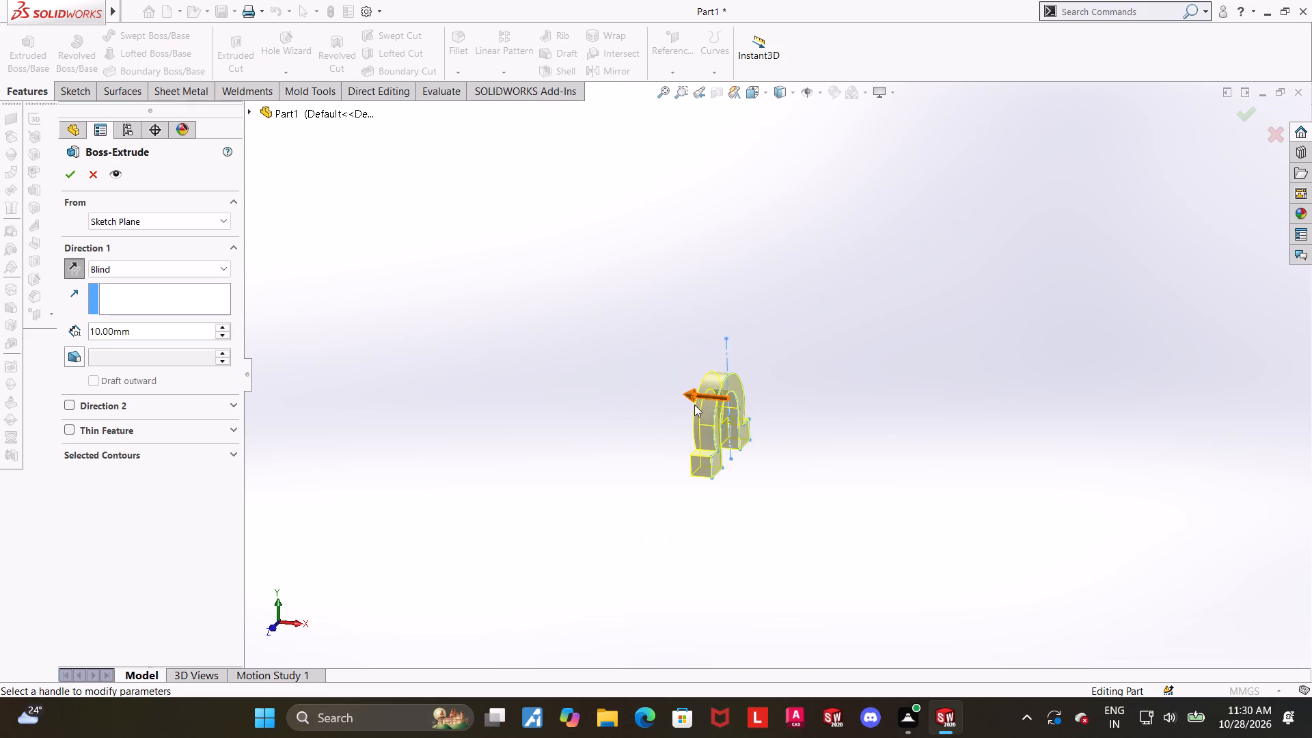
pyautogui.scroll(-1, 694, 405)
pyautogui.moveTo(669, 430); pyautogui.dragTo(676, 385, button='middle')
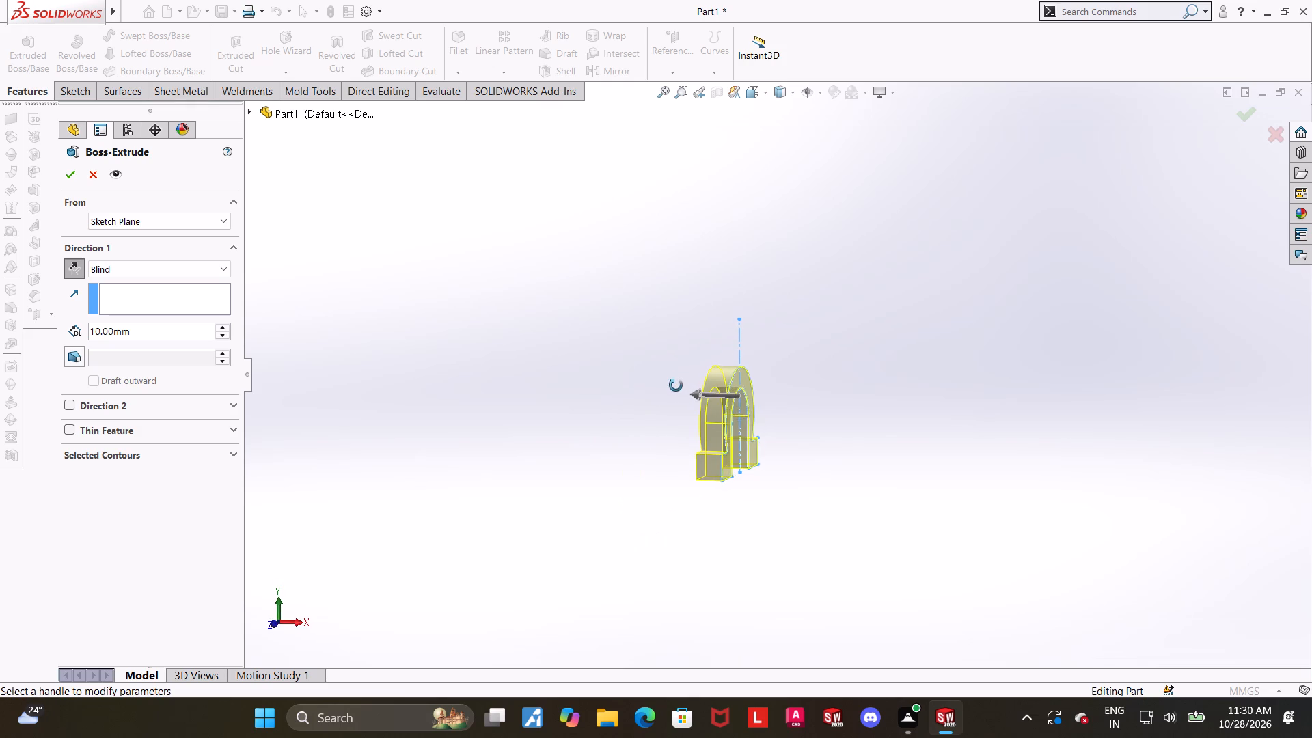
pyautogui.moveTo(676, 385); pyautogui.dragTo(668, 385, button='middle')
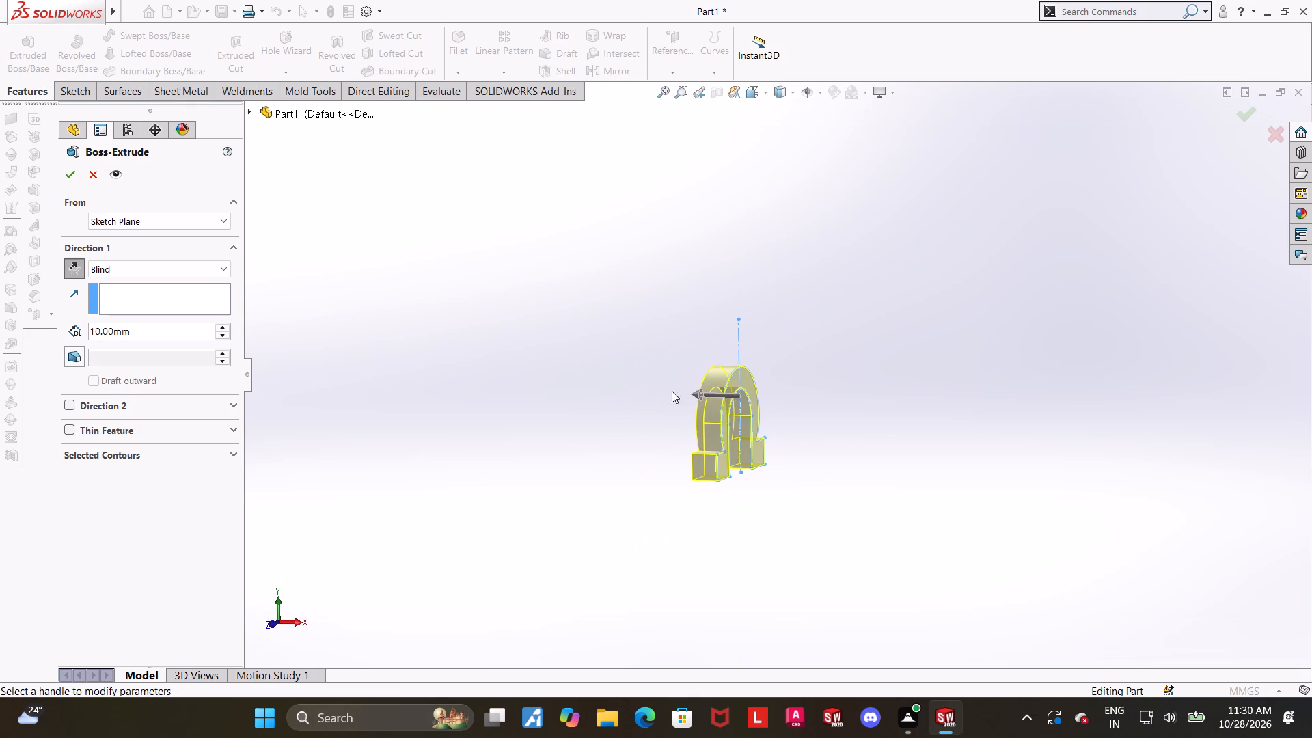
pyautogui.click(137, 334)
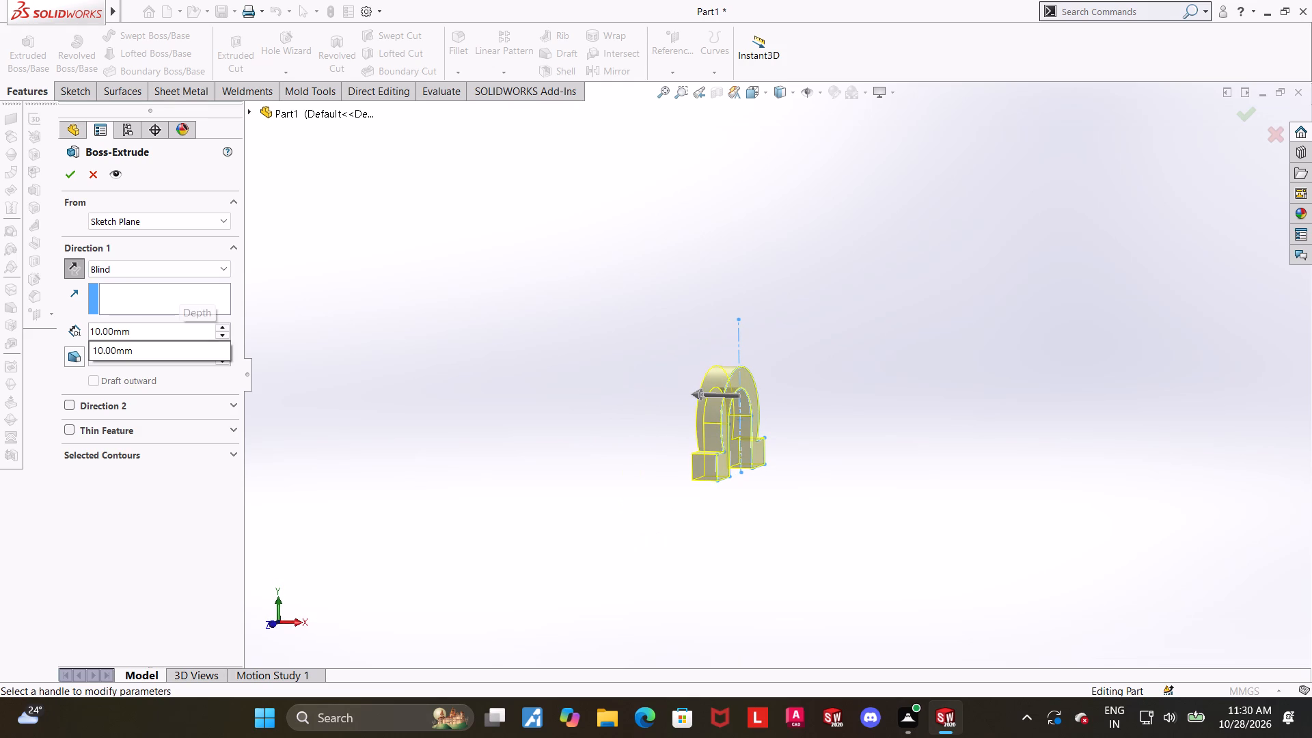
pyautogui.moveTo(172, 333); pyautogui.dragTo(0, 329)
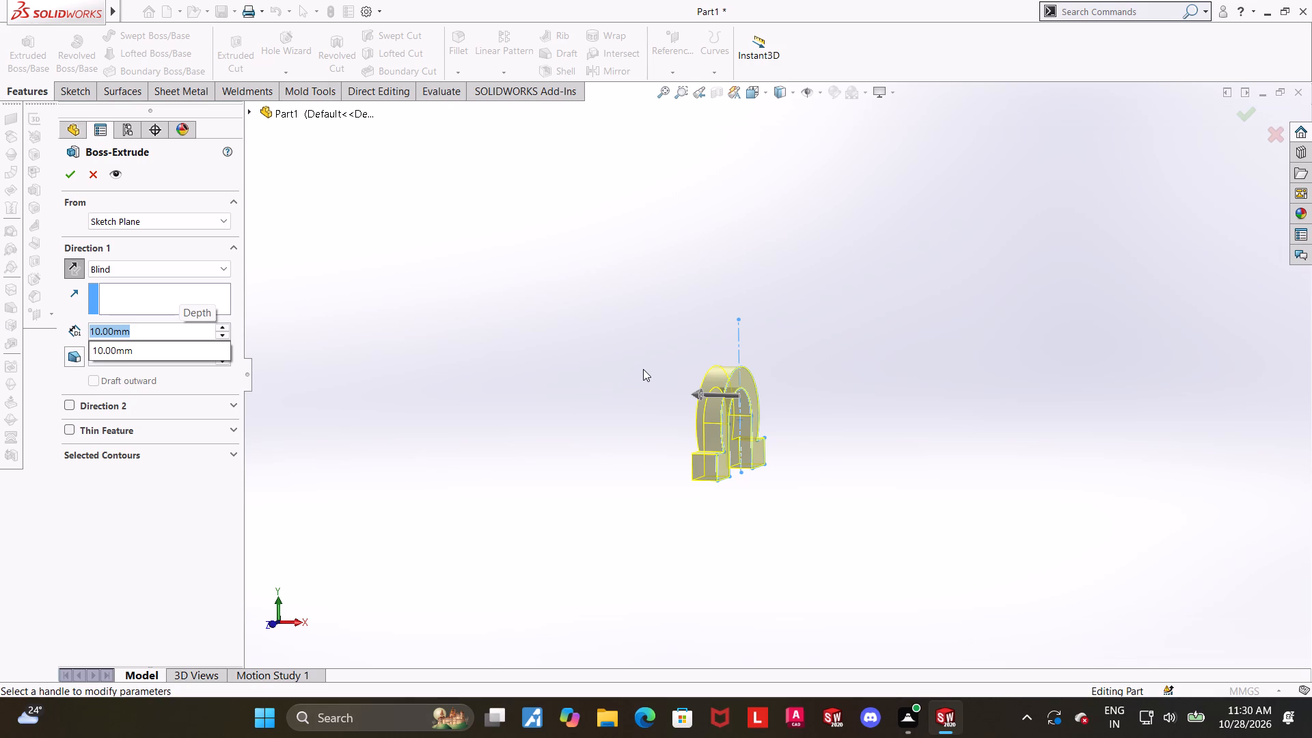
pyautogui.write('80-')
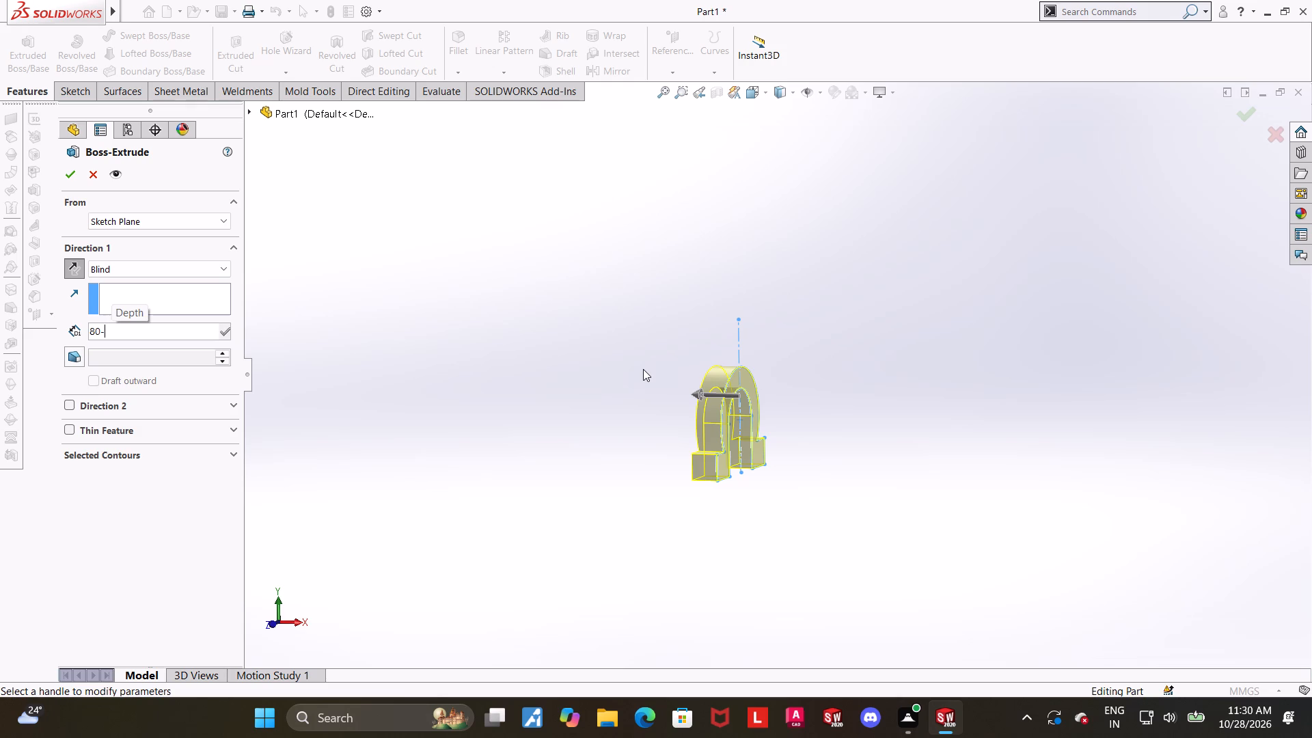
pyautogui.press('5')
pyautogui.press('3')
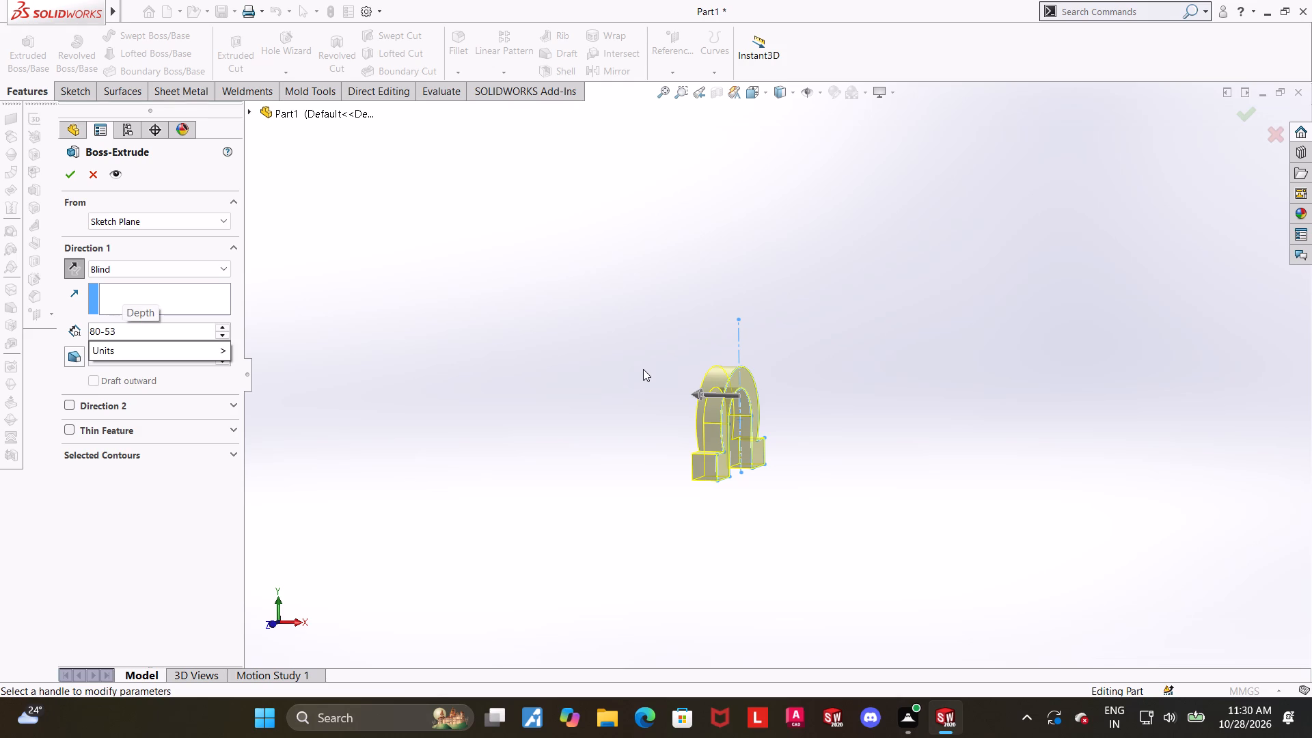
pyautogui.press('BackSpace')
pyautogui.press('5')
pyautogui.press('Return')
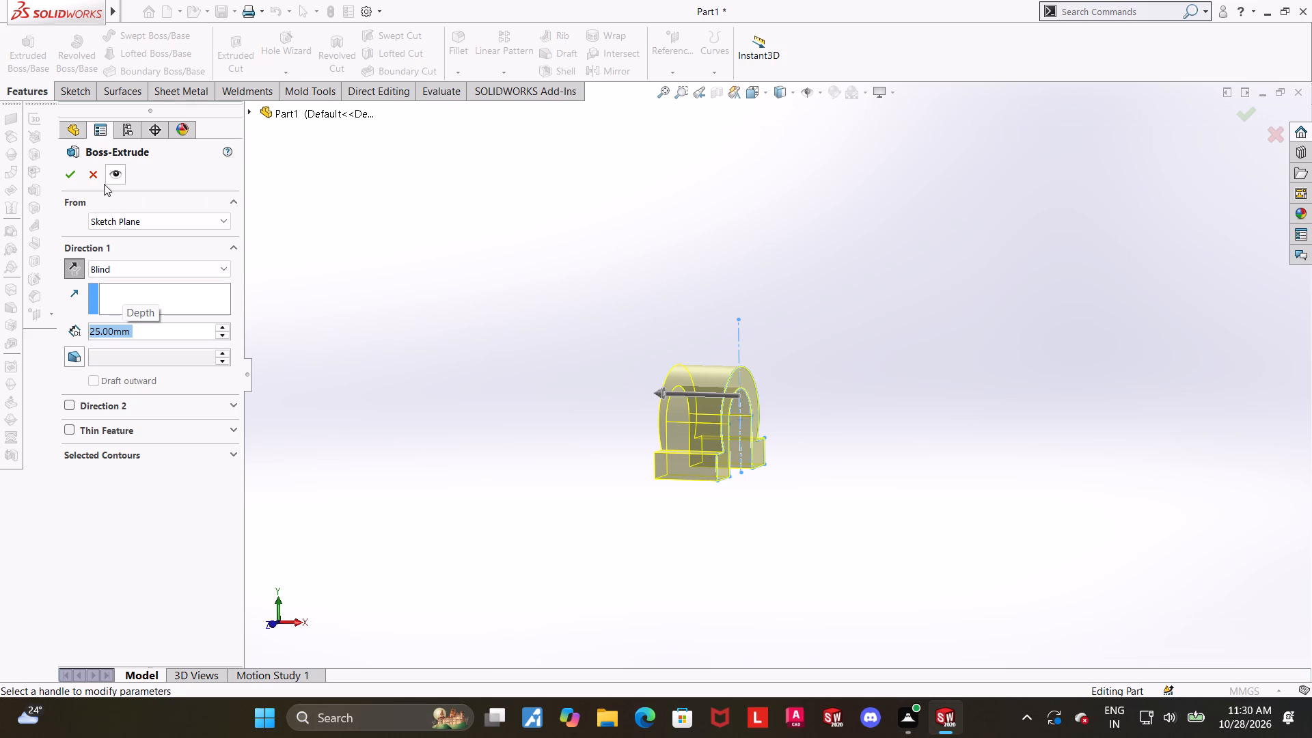
pyautogui.click(66, 174)
pyautogui.click(683, 323)
# Examine the extruded arch body and its feet from several angles.
pyautogui.scroll(1, 731, 460)
pyautogui.moveTo(731, 461); pyautogui.dragTo(758, 448, button='middle')
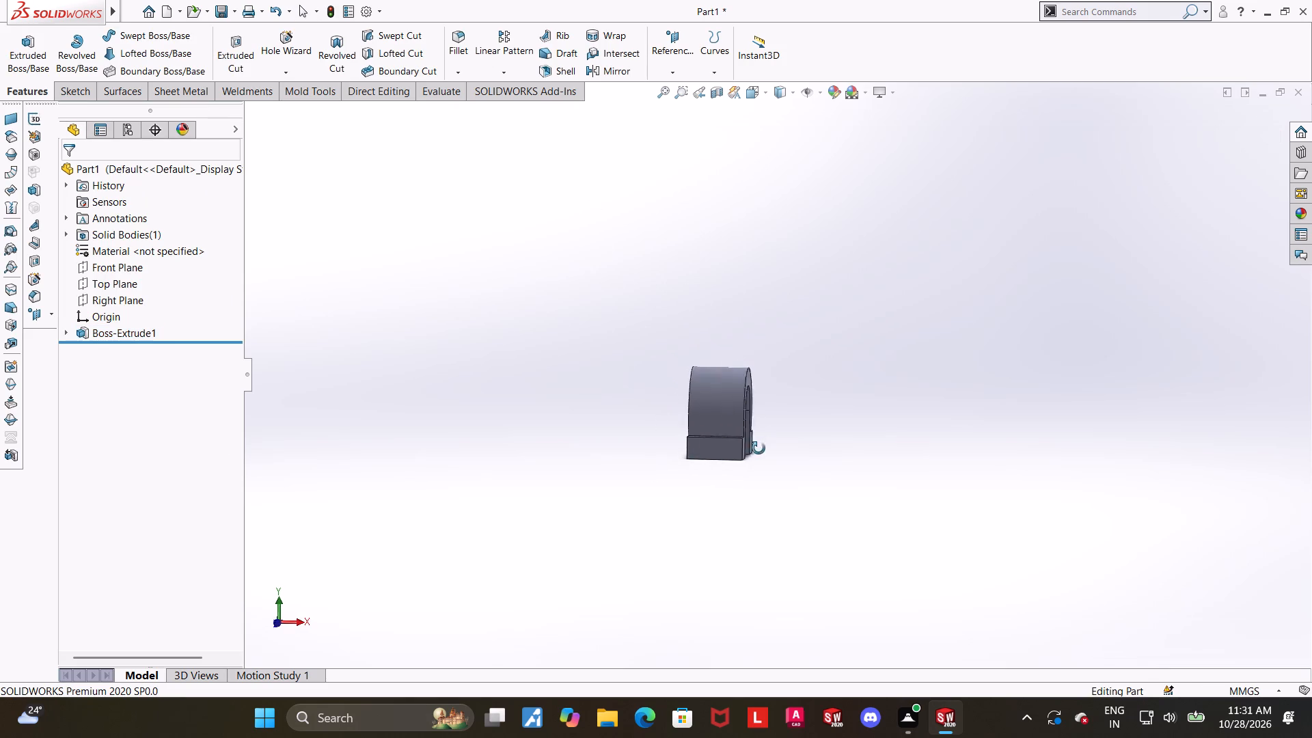
pyautogui.moveTo(758, 448); pyautogui.dragTo(766, 497, button='middle')
pyautogui.scroll(-1, 740, 436)
pyautogui.moveTo(752, 432); pyautogui.dragTo(805, 459, button='middle')
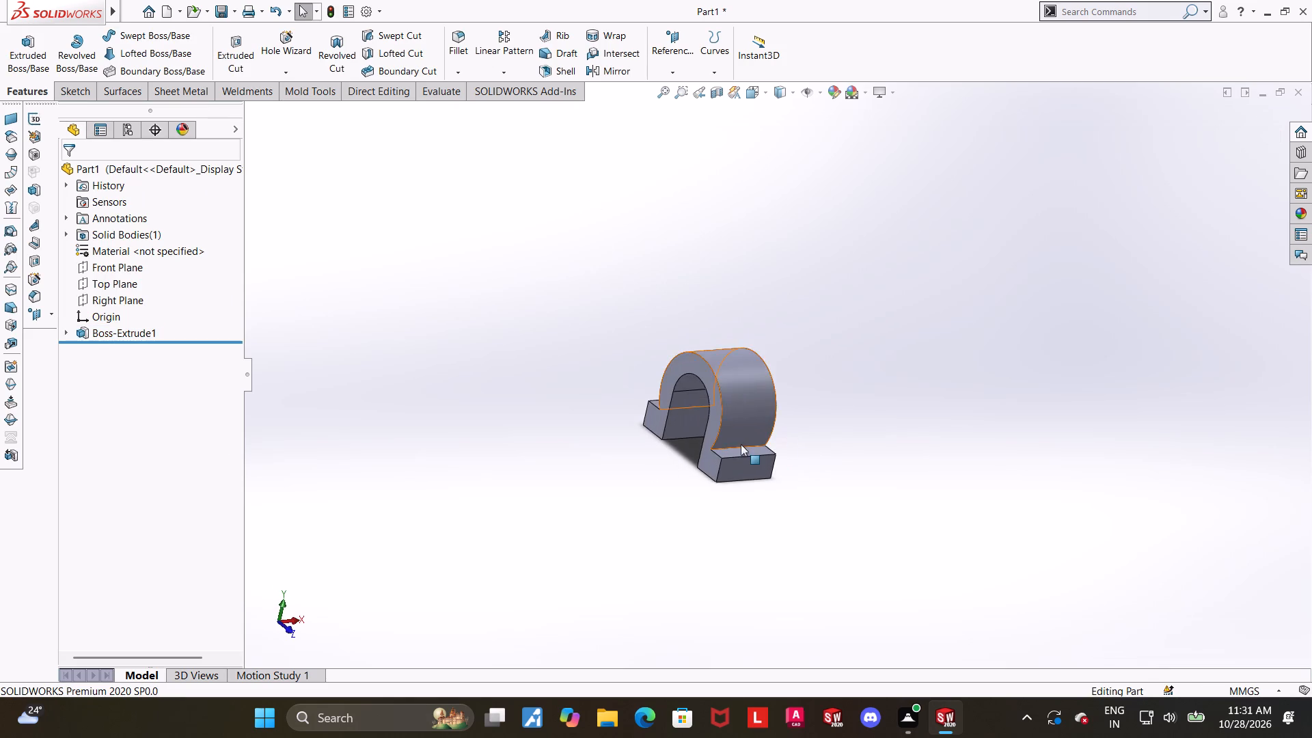
pyautogui.scroll(-2, 732, 443)
pyautogui.moveTo(799, 451); pyautogui.dragTo(742, 424, button='middle')
pyautogui.scroll(1, 742, 424)
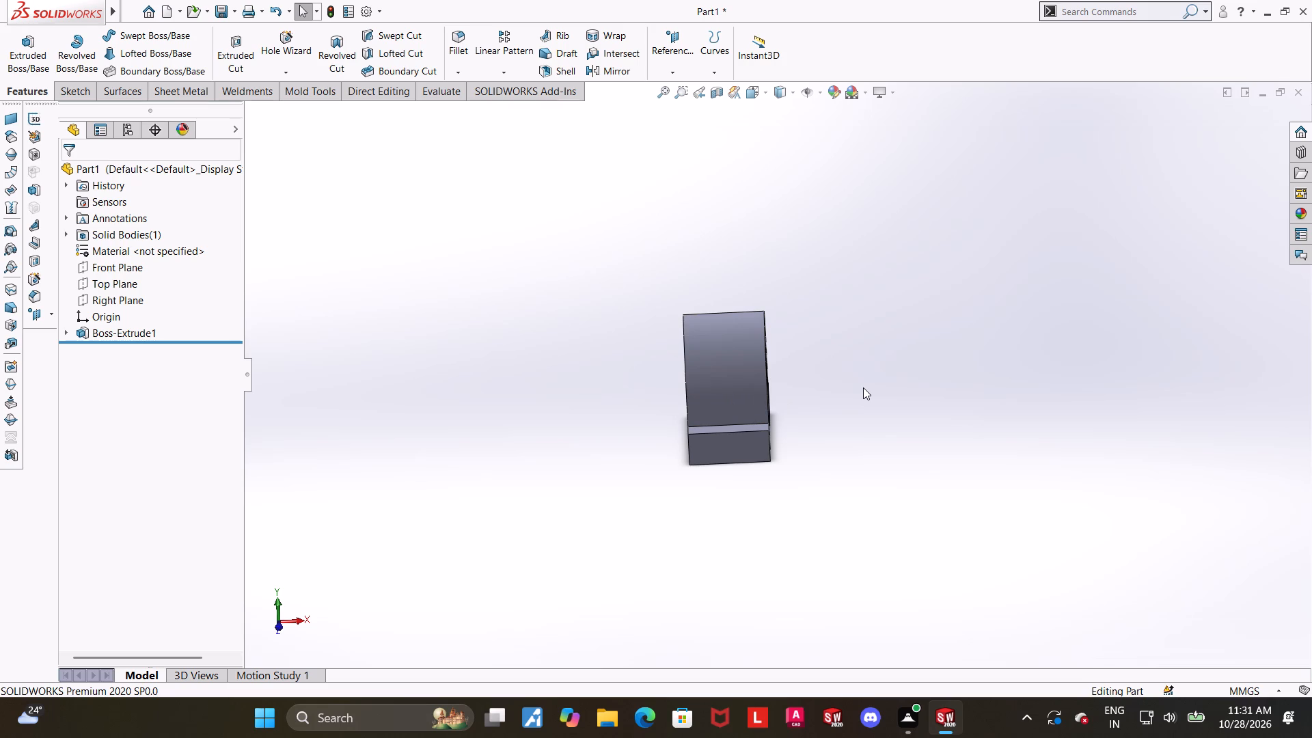
pyautogui.scroll(1, 863, 387)
pyautogui.scroll(-2, 735, 345)
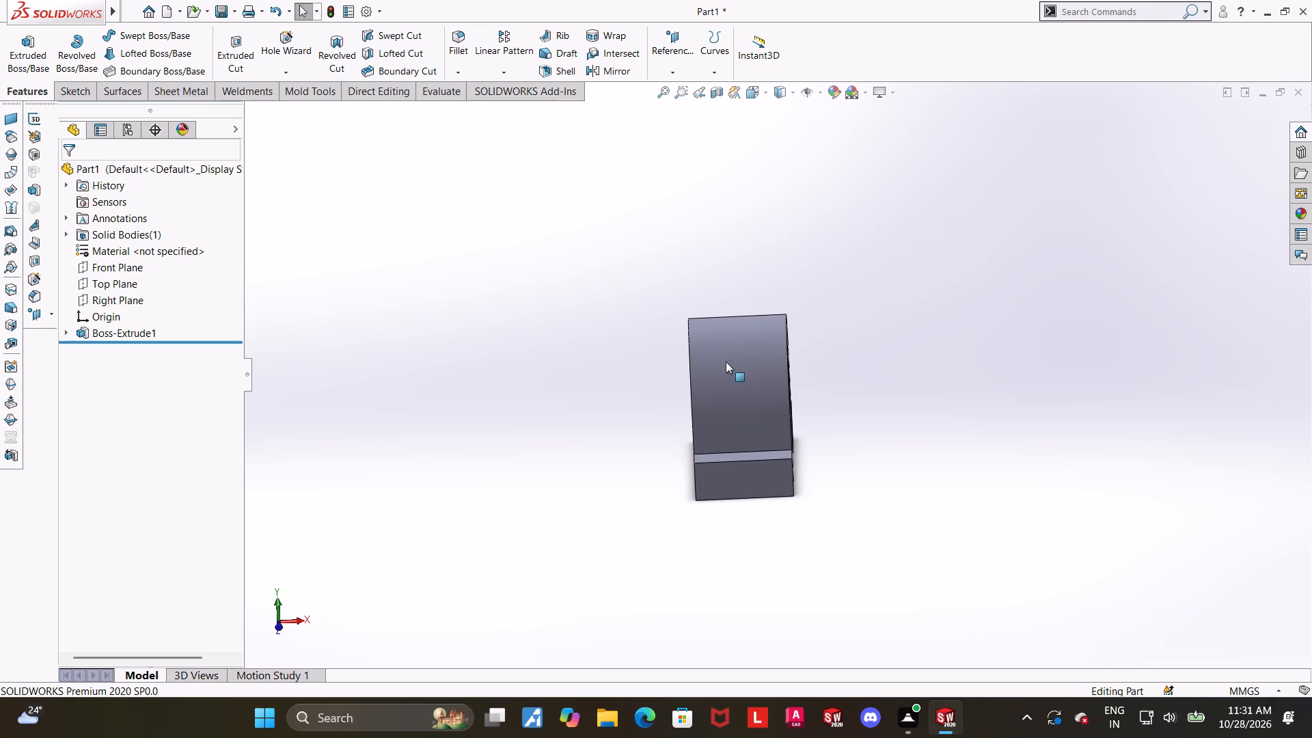
# Start a new sketch on the Front Plane, through the middle of the extruded arch body.
pyautogui.click(138, 263)
pyautogui.moveTo(683, 284); pyautogui.dragTo(635, 303, button='middle')
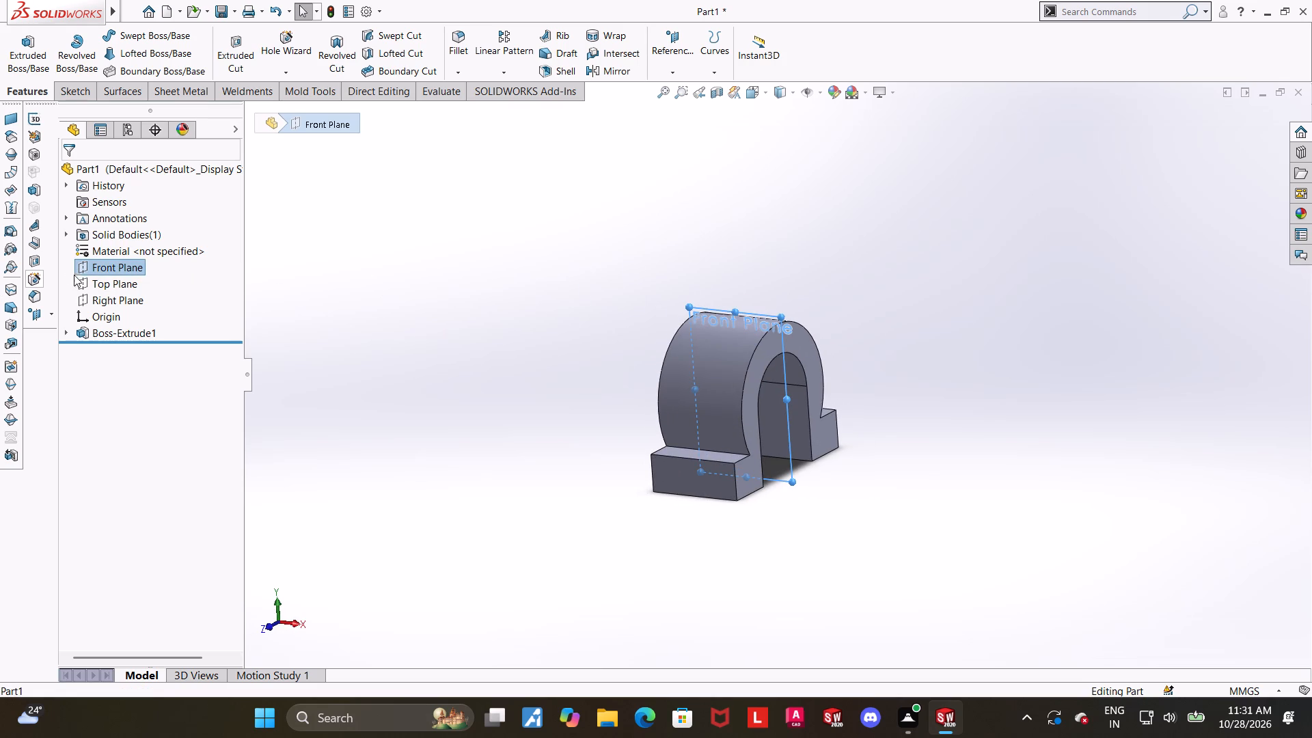
pyautogui.click(88, 273)
pyautogui.click(102, 255)
pyautogui.click(133, 355)
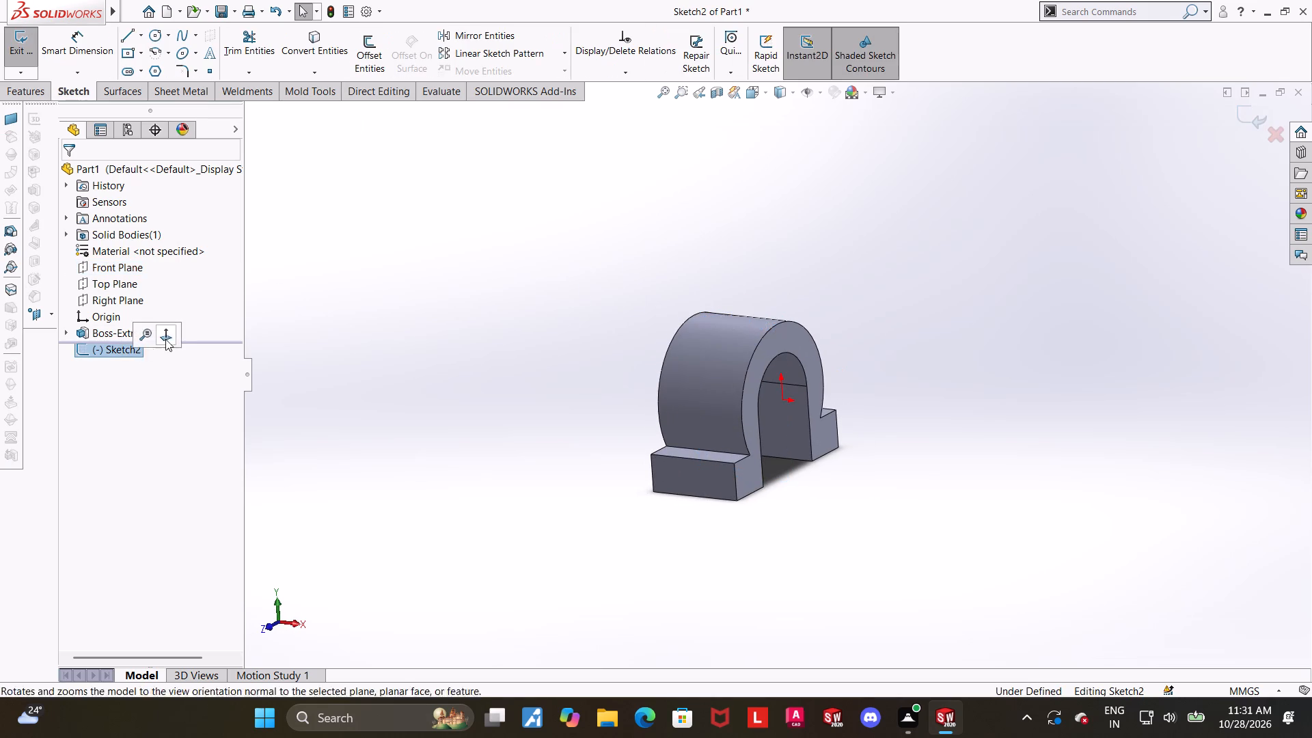
pyautogui.click(170, 336)
pyautogui.scroll(6, 749, 359)
pyautogui.scroll(-2, 814, 334)
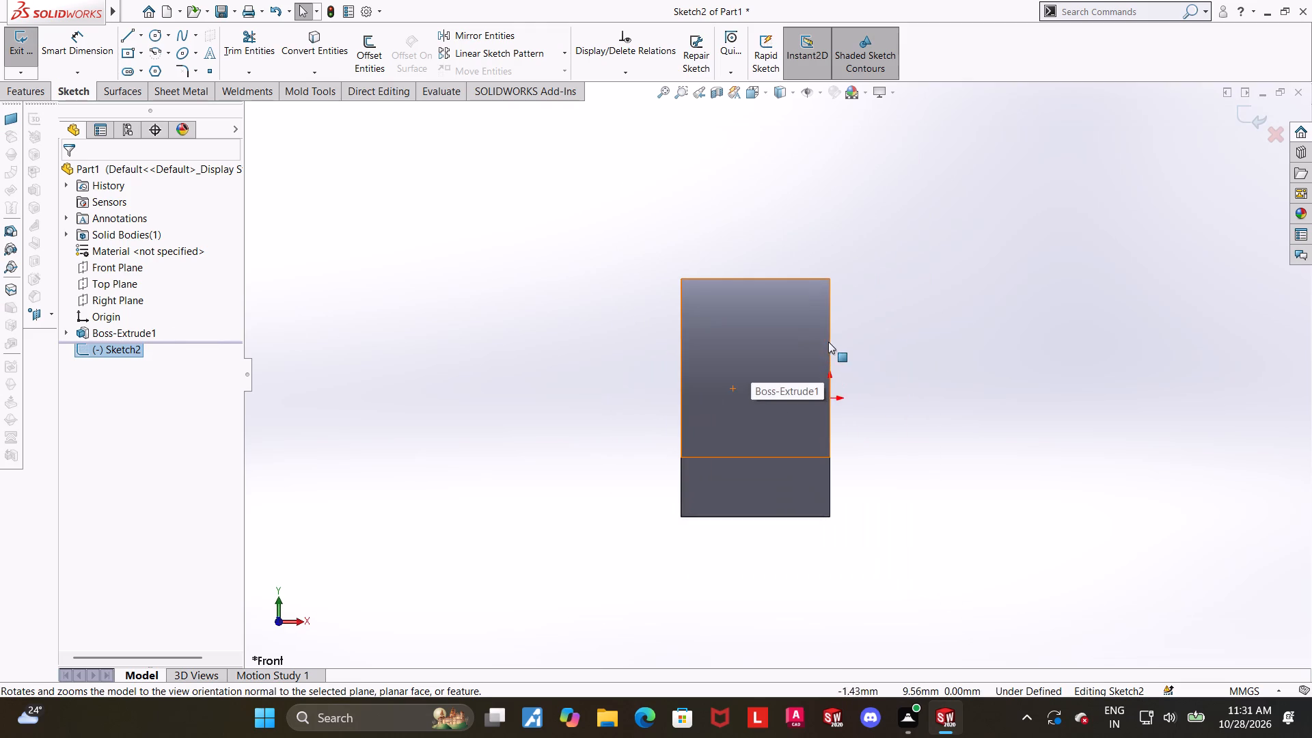
pyautogui.scroll(4, 500, 334)
pyautogui.scroll(-1, 510, 332)
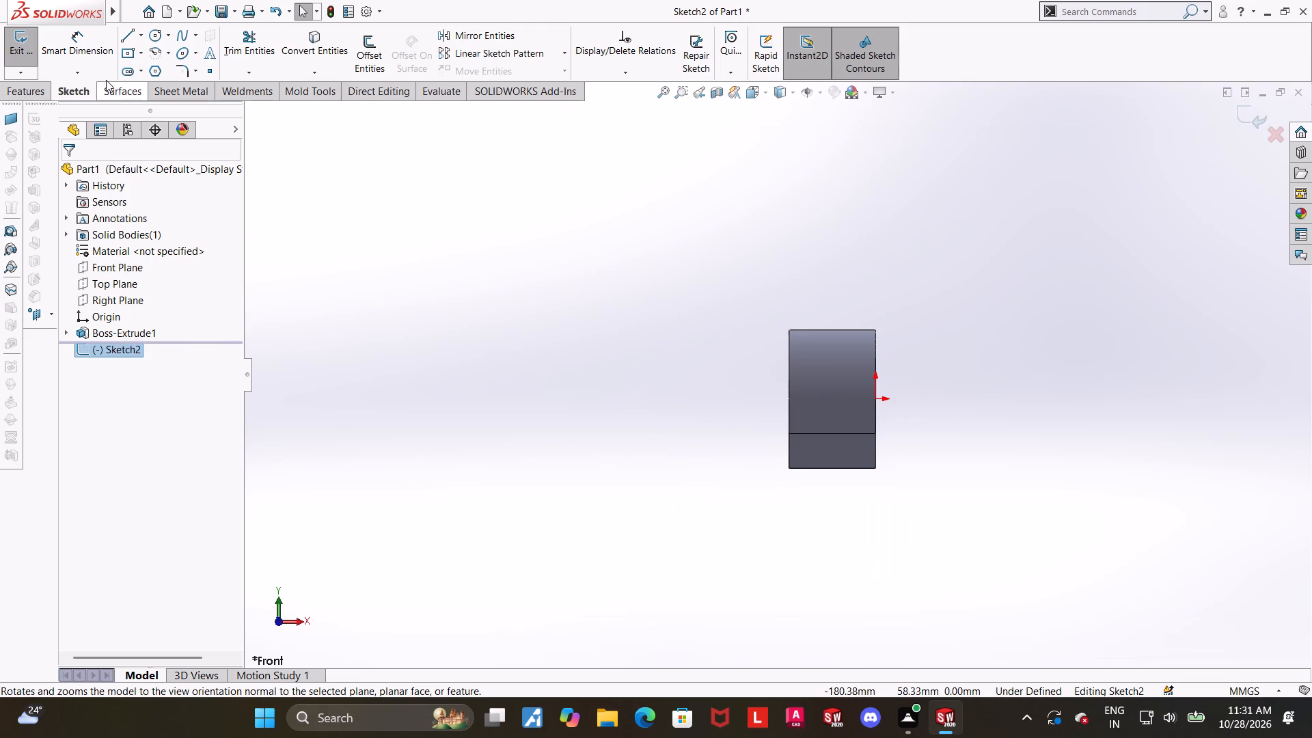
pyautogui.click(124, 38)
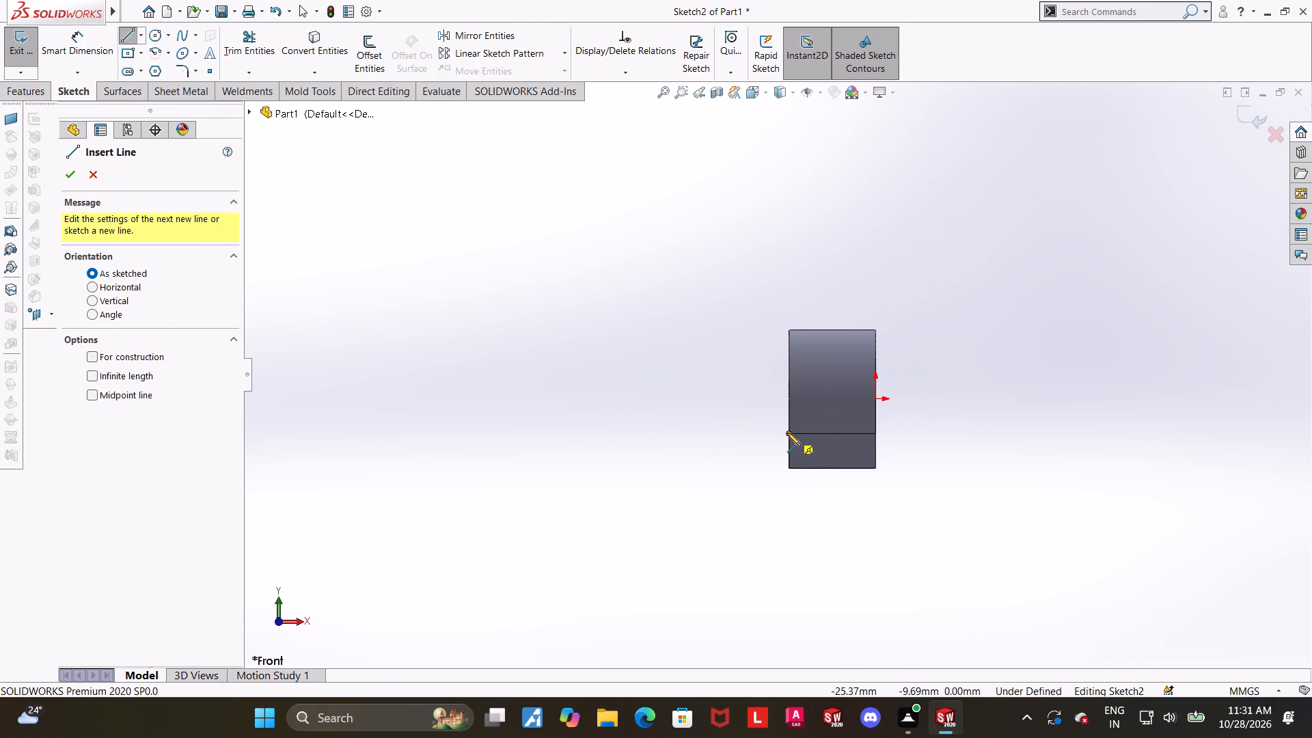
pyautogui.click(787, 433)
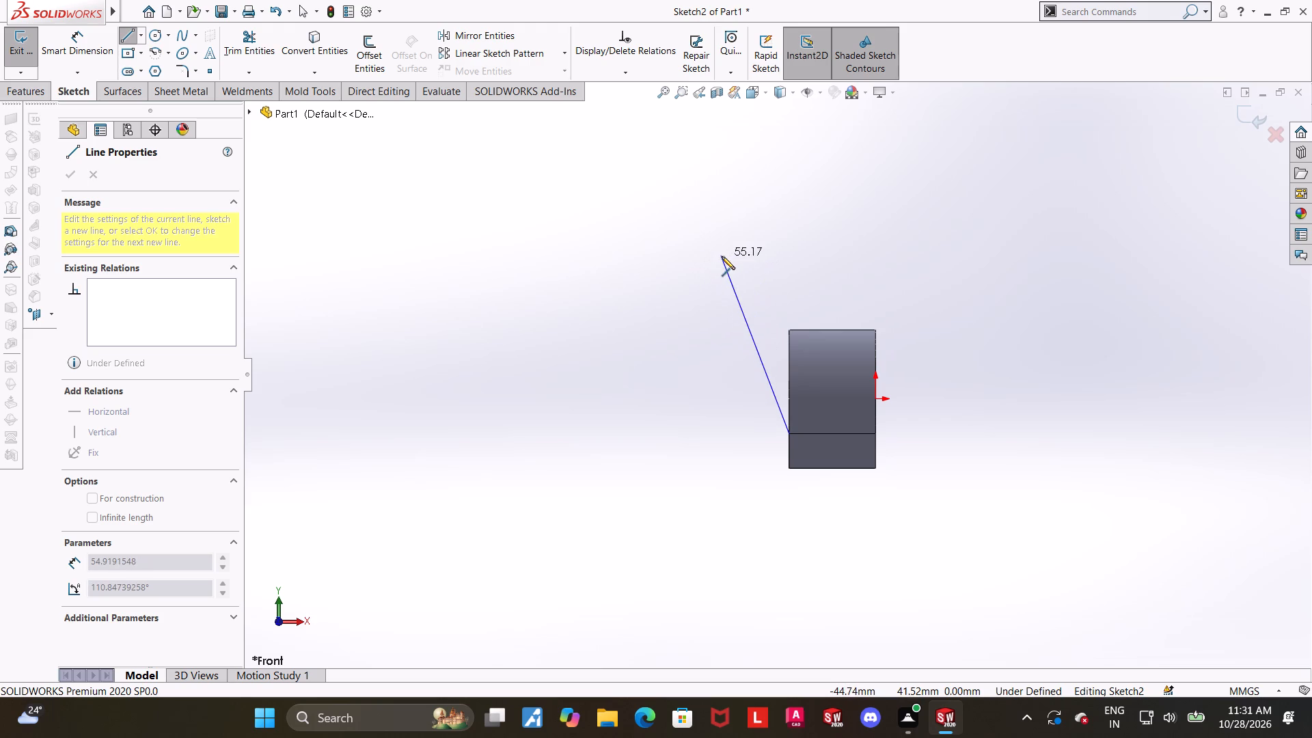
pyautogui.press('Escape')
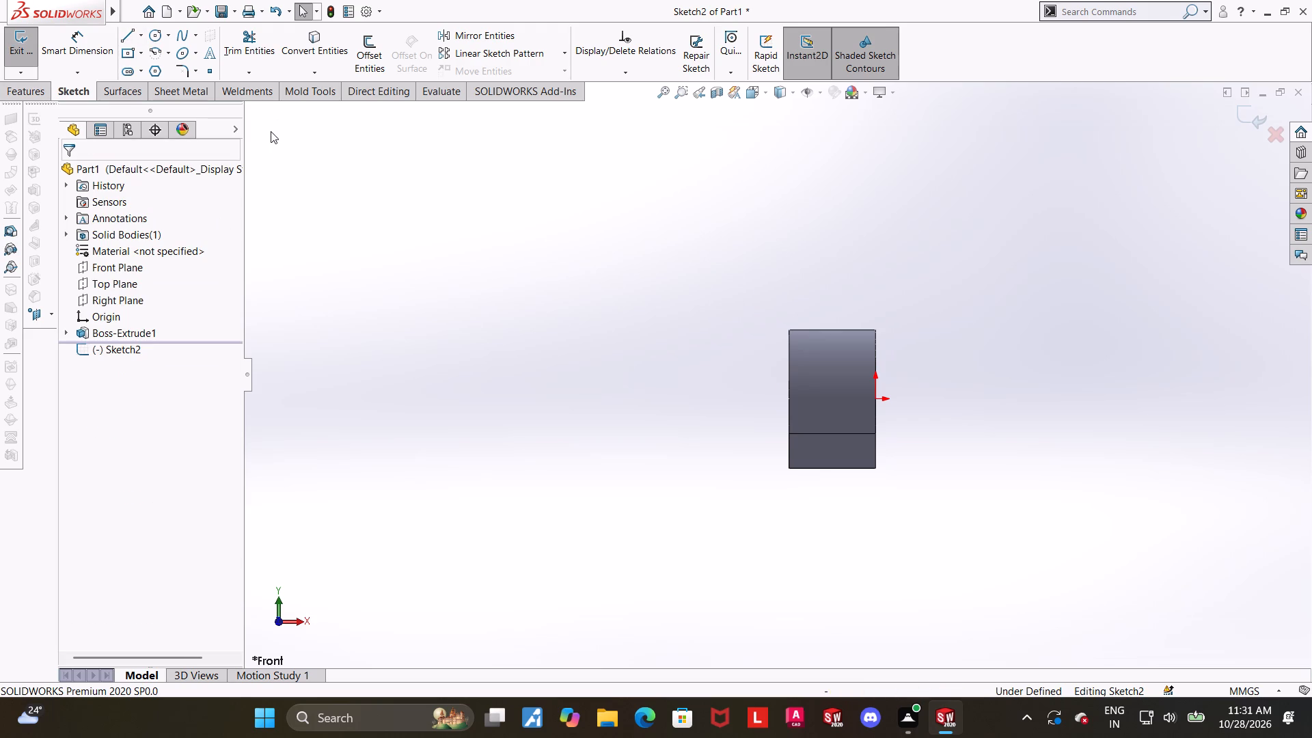
# Examine both end faces of the arch body and the Right Plane's position relative to them.
pyautogui.moveTo(531, 184); pyautogui.dragTo(476, 200, button='middle')
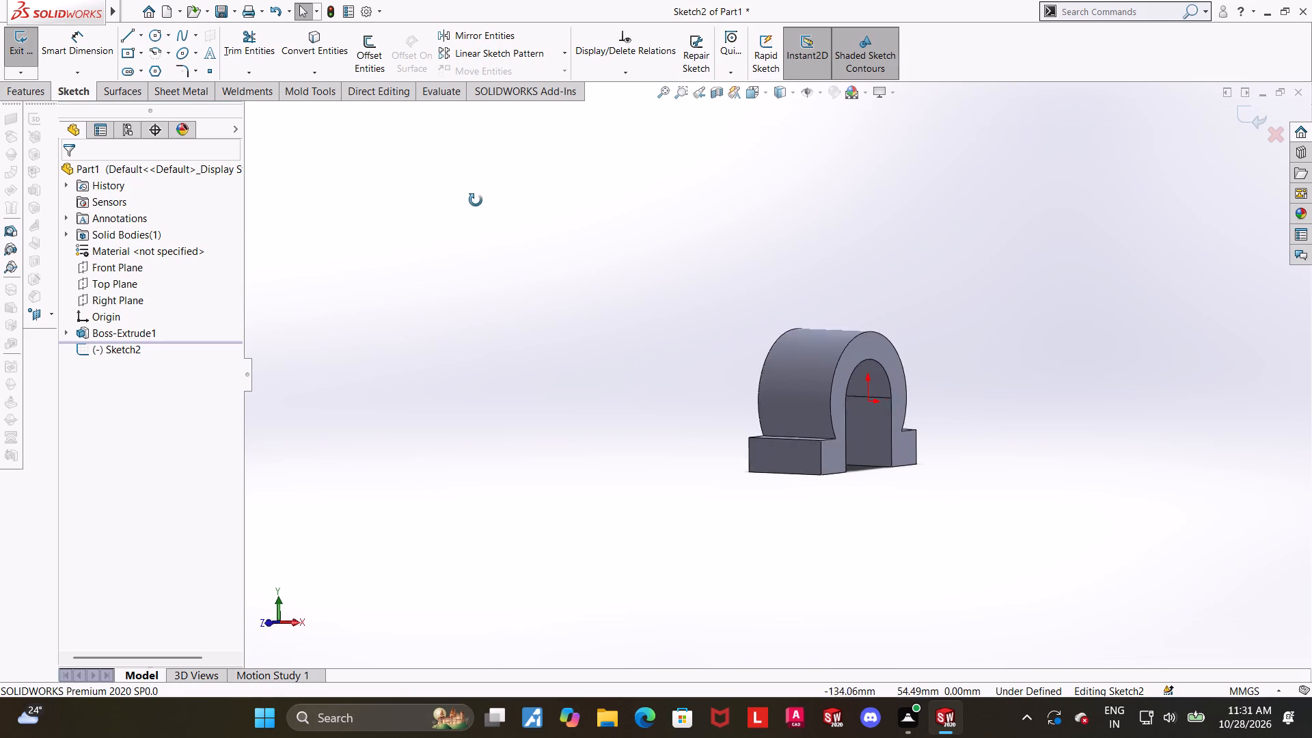
pyautogui.moveTo(476, 200); pyautogui.dragTo(473, 202, button='middle')
pyautogui.moveTo(917, 319); pyautogui.dragTo(930, 368, button='middle')
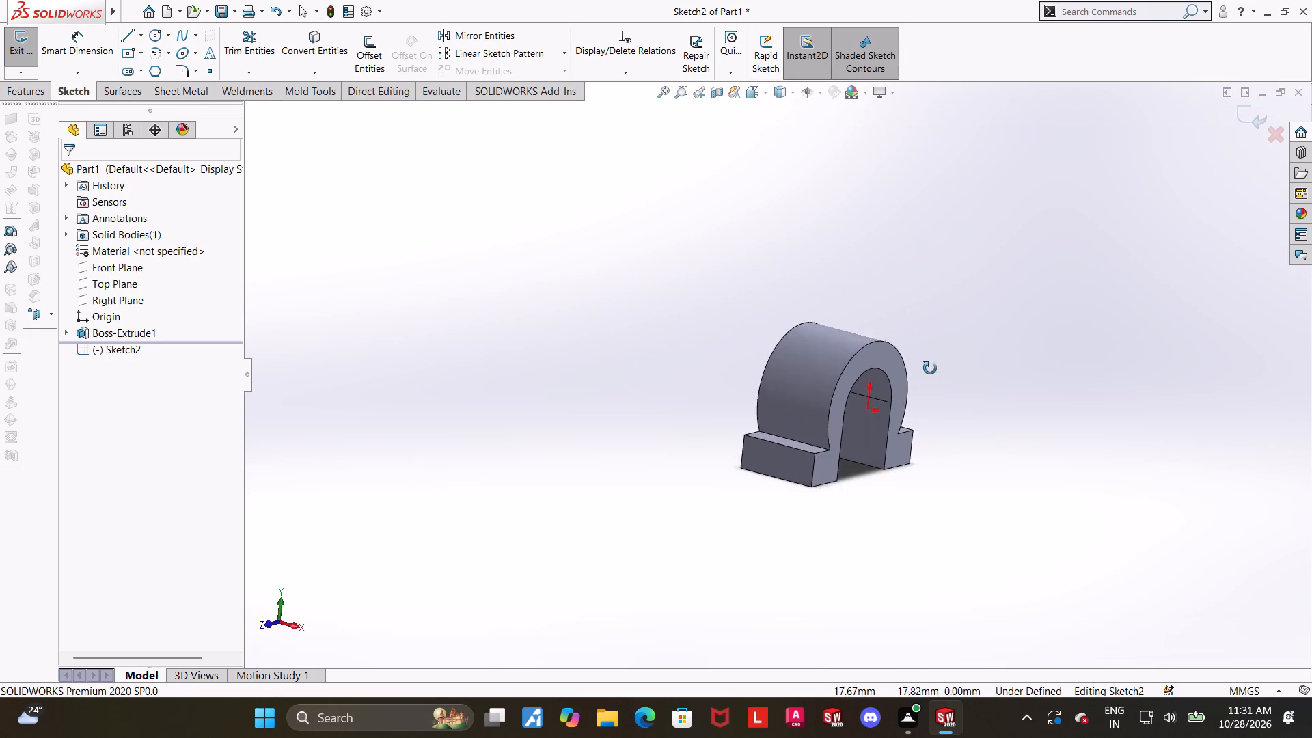
pyautogui.moveTo(930, 368); pyautogui.dragTo(903, 372, button='middle')
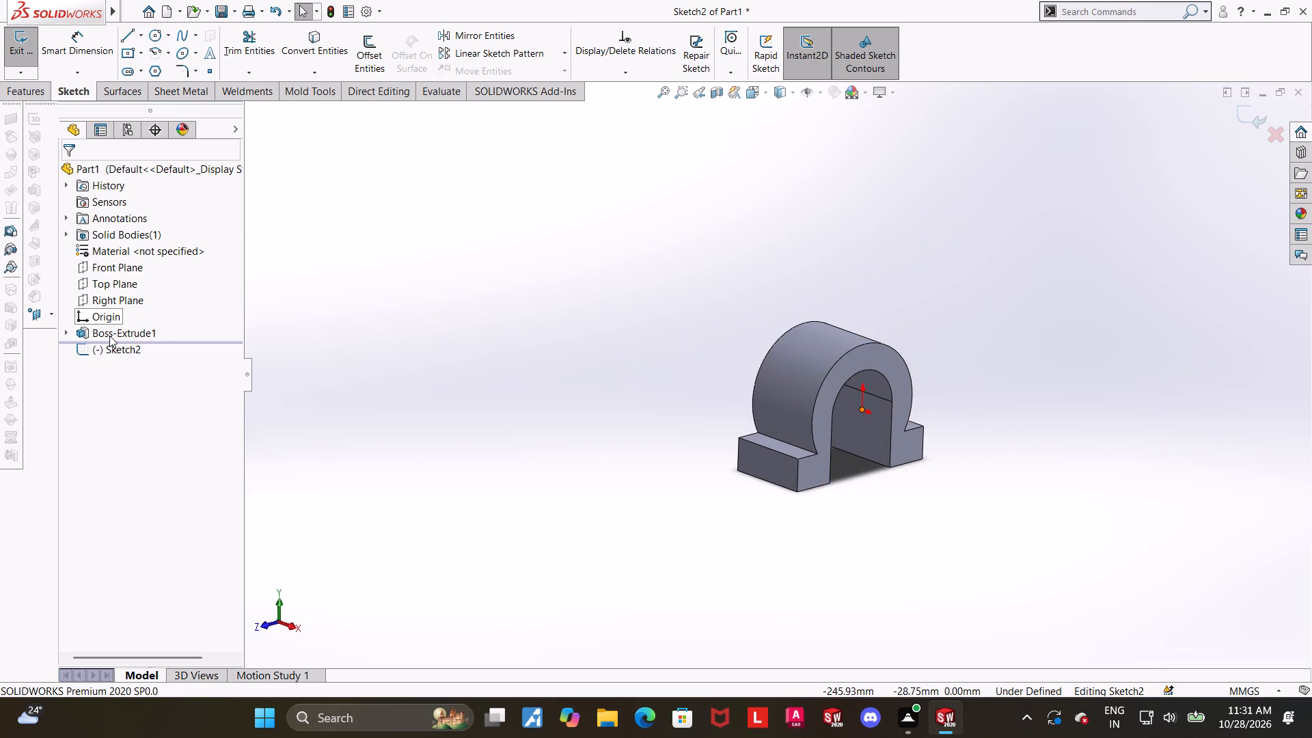
pyautogui.click(111, 295)
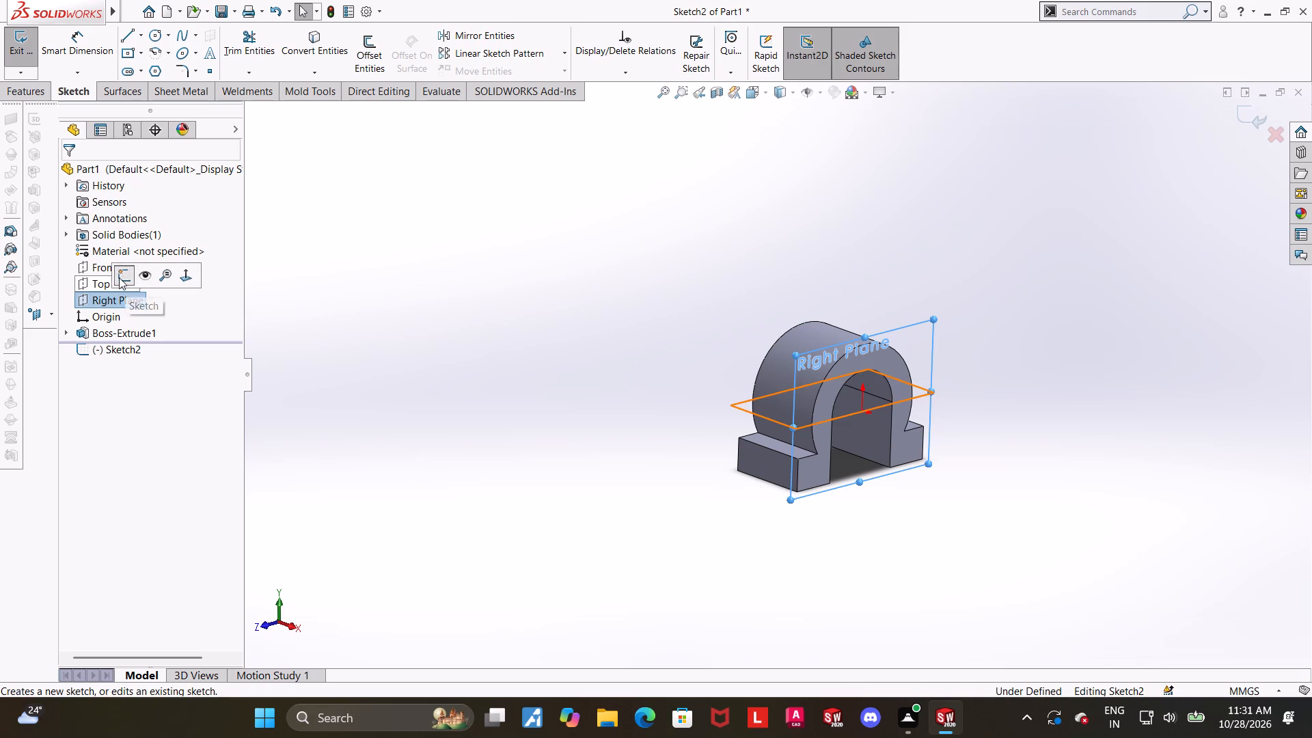
pyautogui.click(99, 299)
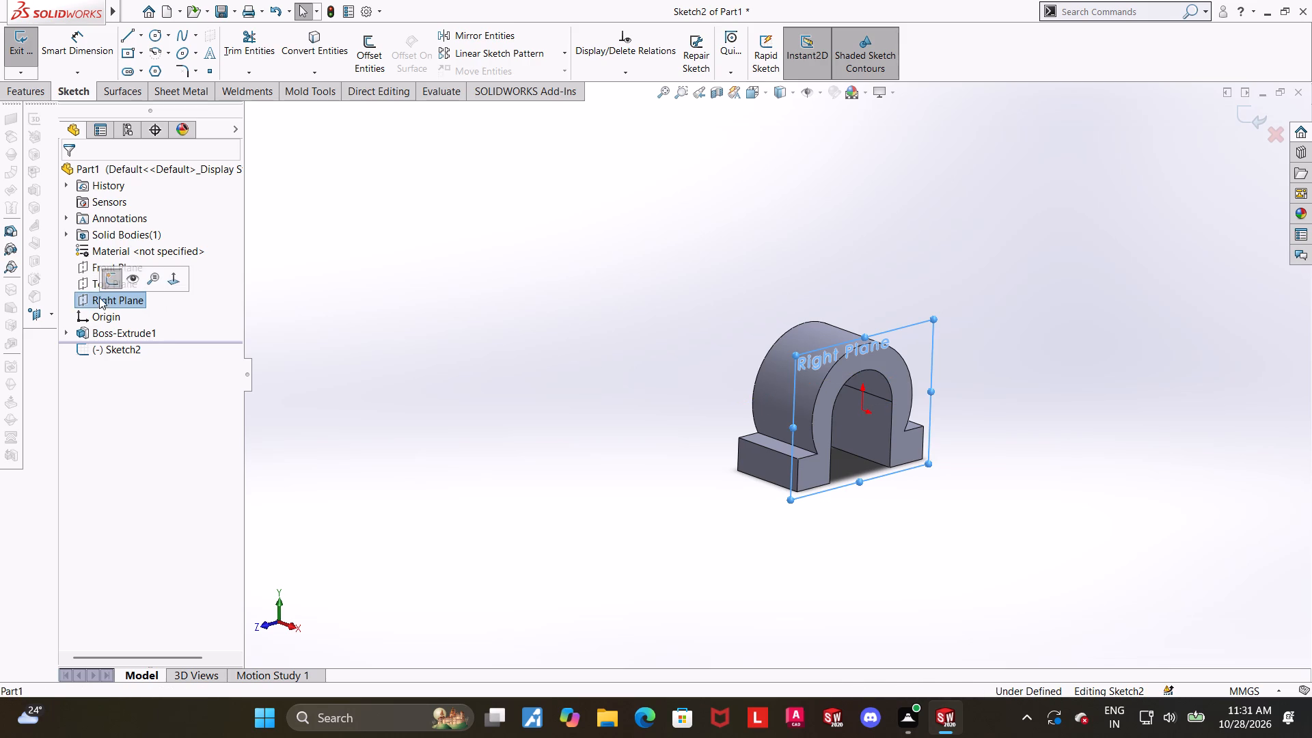
pyautogui.click(576, 420)
pyautogui.moveTo(679, 409); pyautogui.dragTo(798, 400, button='middle')
pyautogui.click(819, 374)
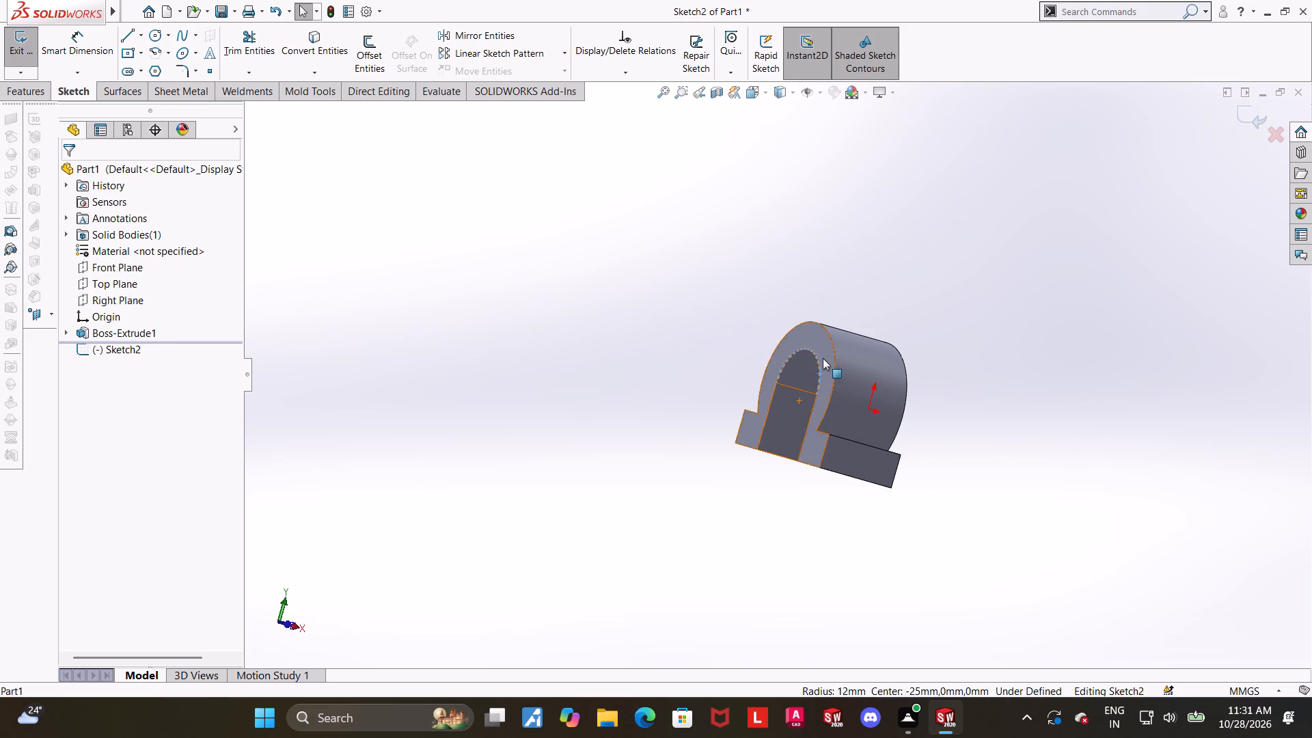
pyautogui.click(823, 358)
pyautogui.click(449, 301)
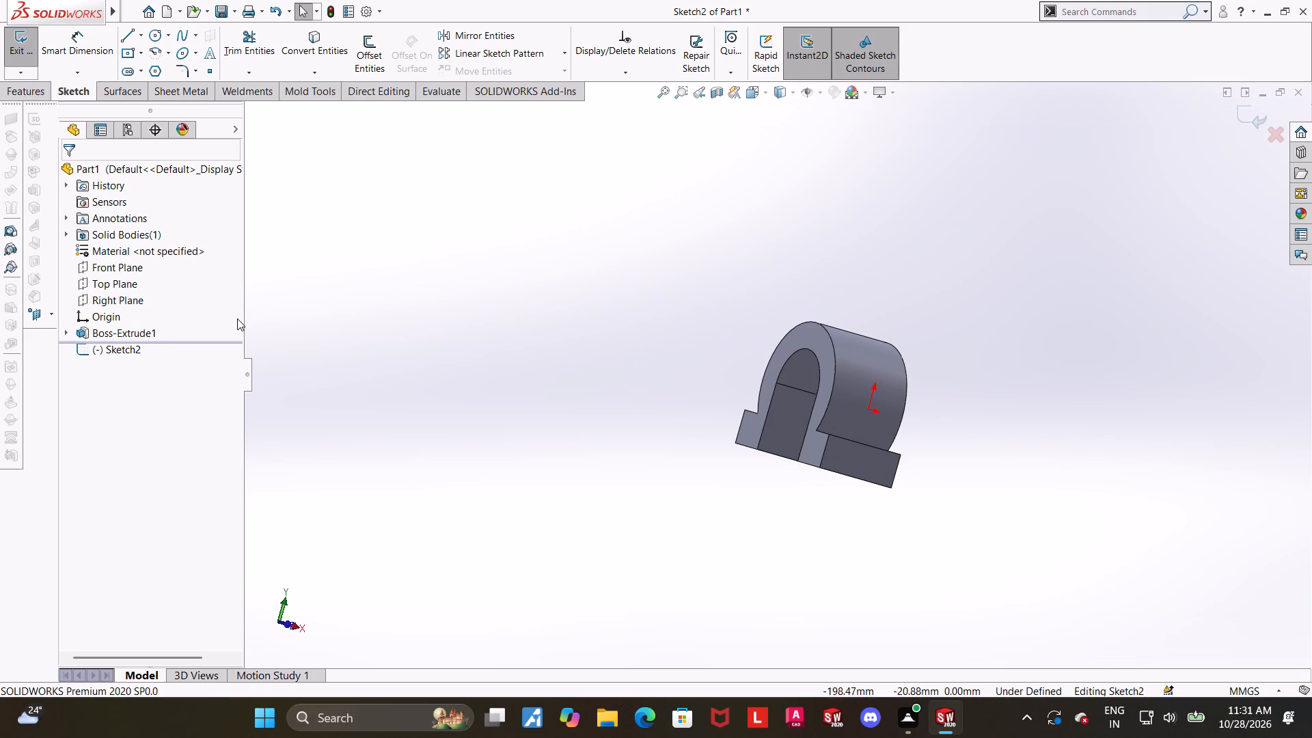
# Exit the empty Front Plane sketch.
pyautogui.click(72, 335)
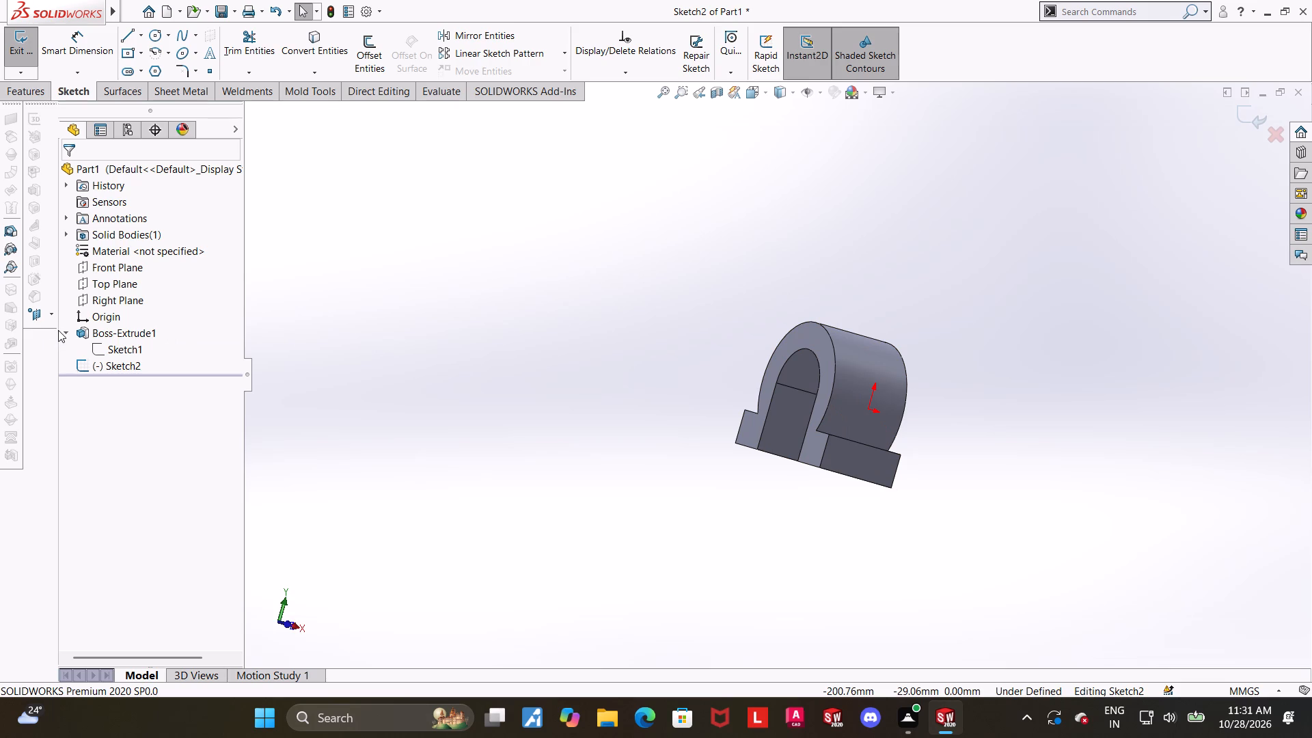
pyautogui.click(64, 330)
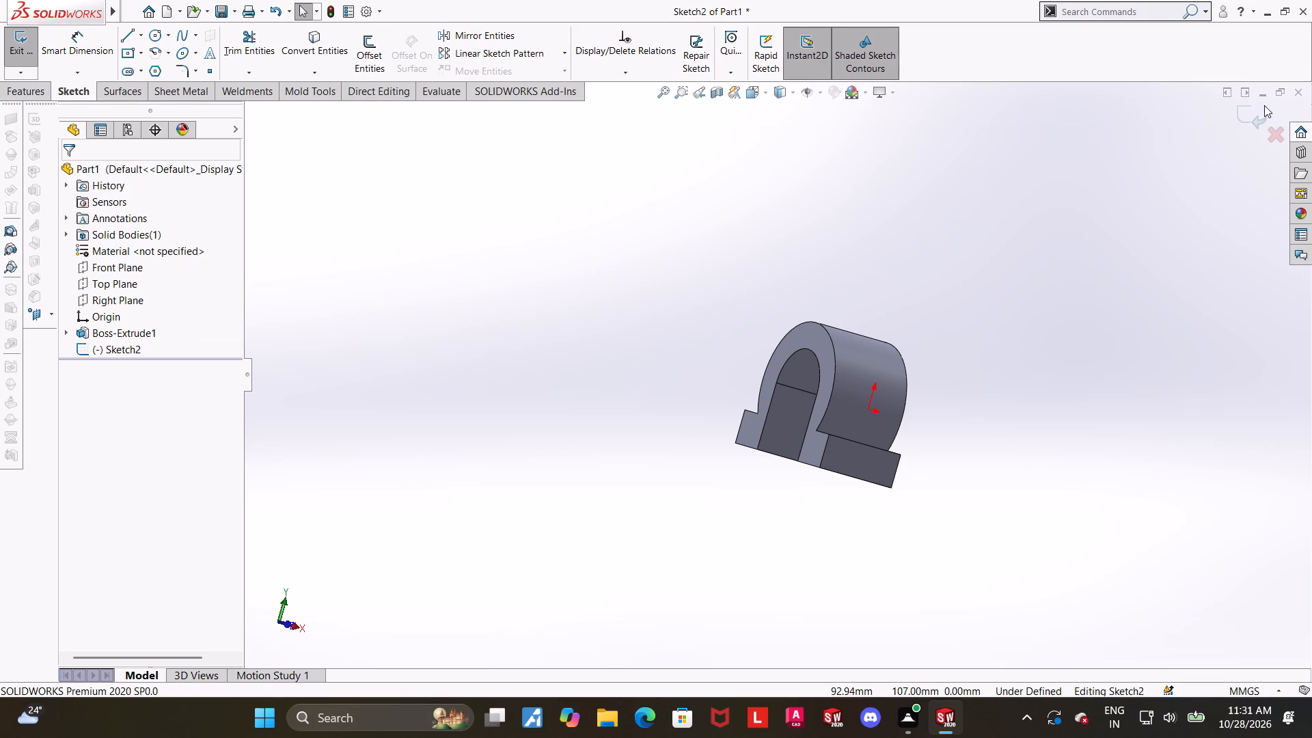
pyautogui.click(1262, 106)
# Start a new sketch on the arched end face of the extruded body.
pyautogui.moveTo(817, 266); pyautogui.dragTo(841, 314, button='middle')
pyautogui.click(828, 352)
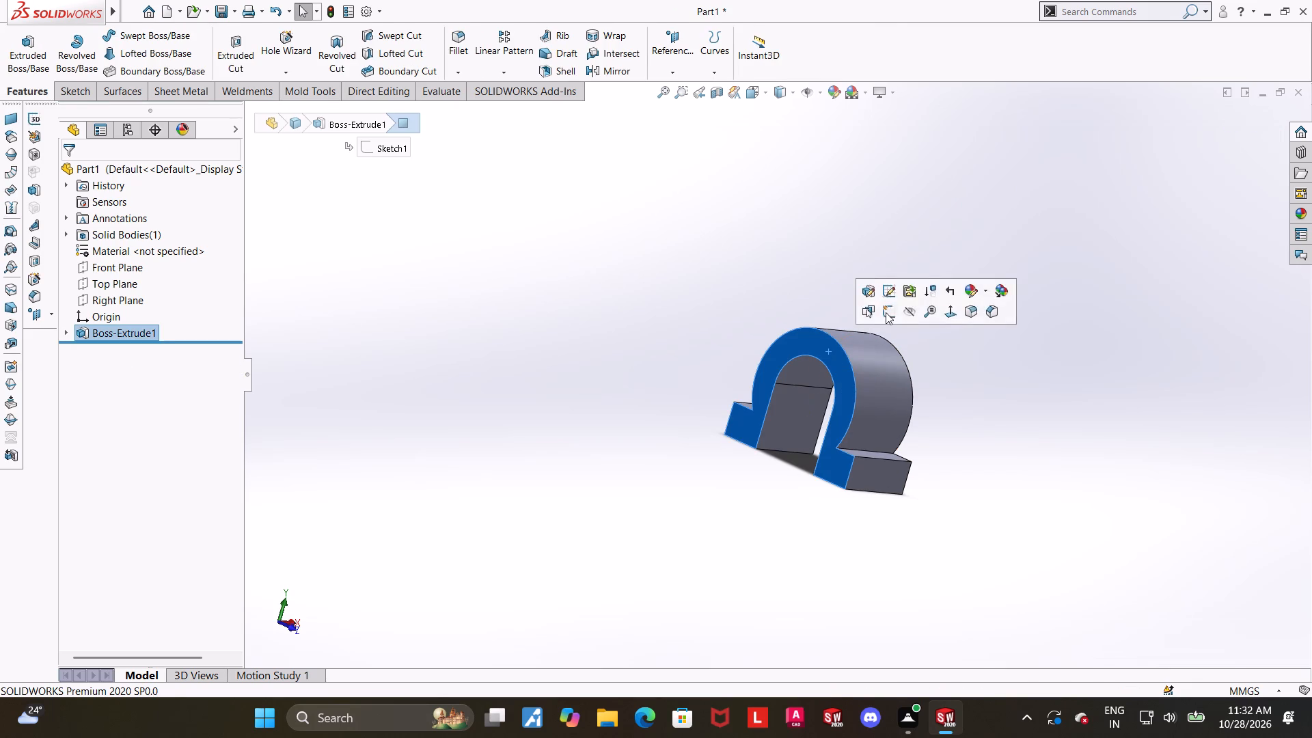
pyautogui.click(886, 312)
pyautogui.click(104, 352)
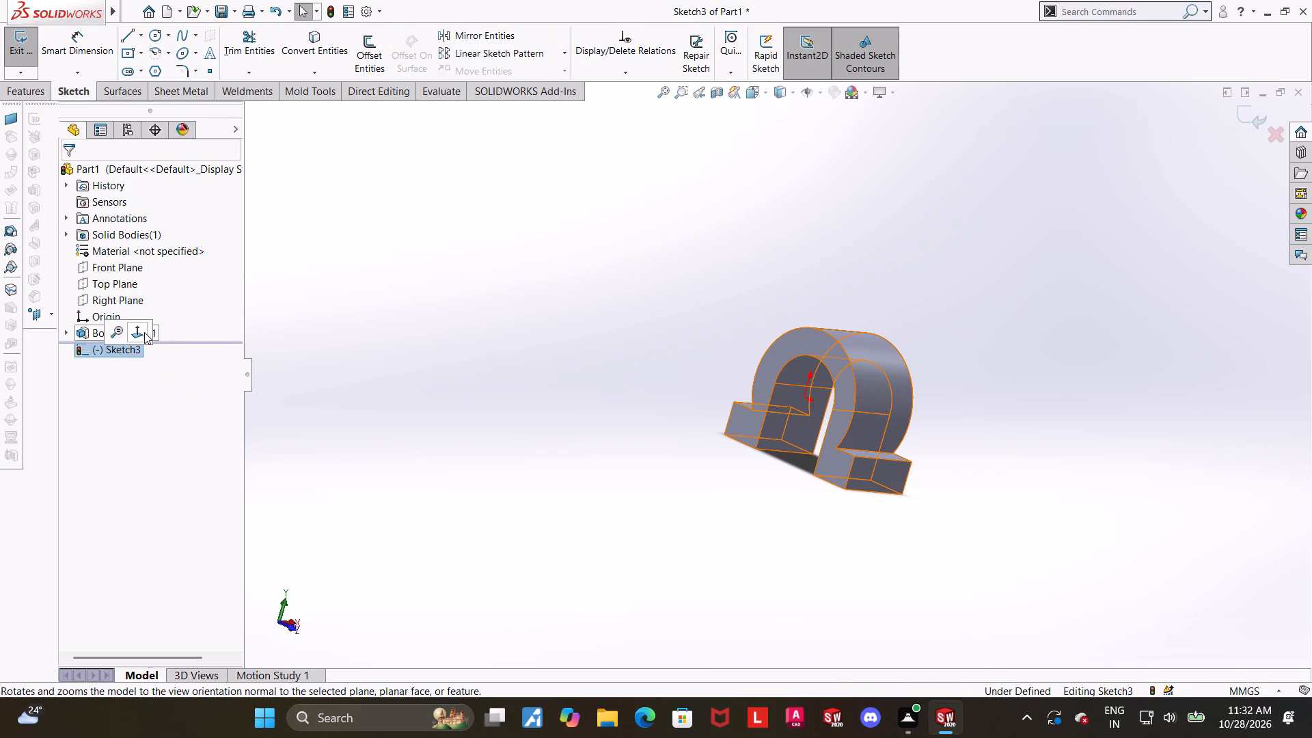
pyautogui.click(144, 332)
pyautogui.scroll(4, 880, 399)
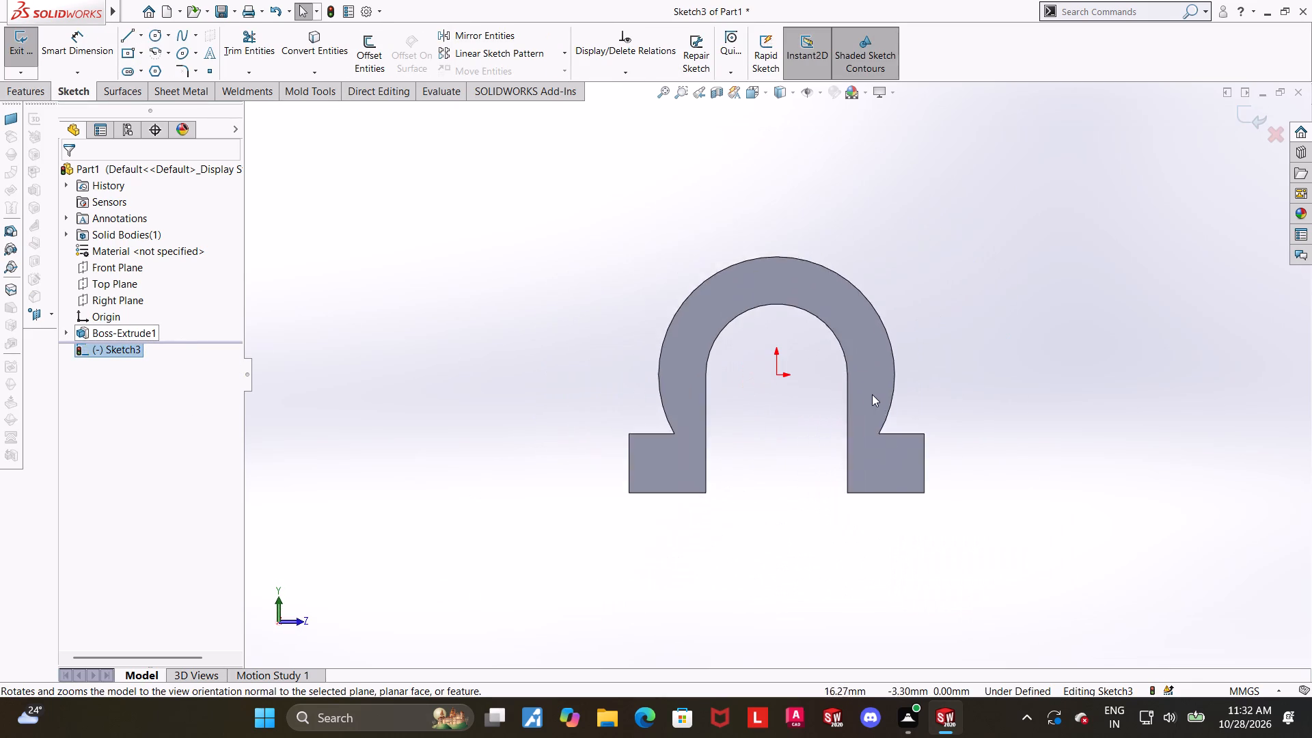
pyautogui.scroll(-2, 930, 297)
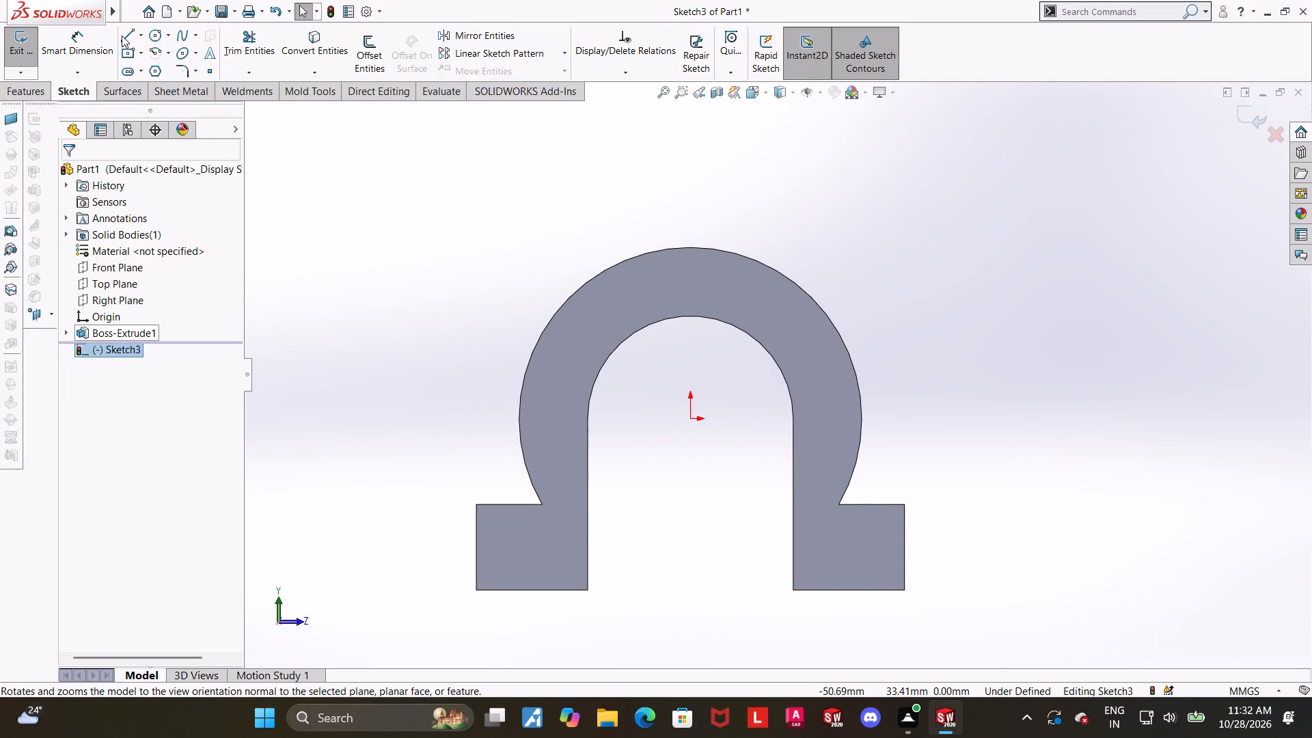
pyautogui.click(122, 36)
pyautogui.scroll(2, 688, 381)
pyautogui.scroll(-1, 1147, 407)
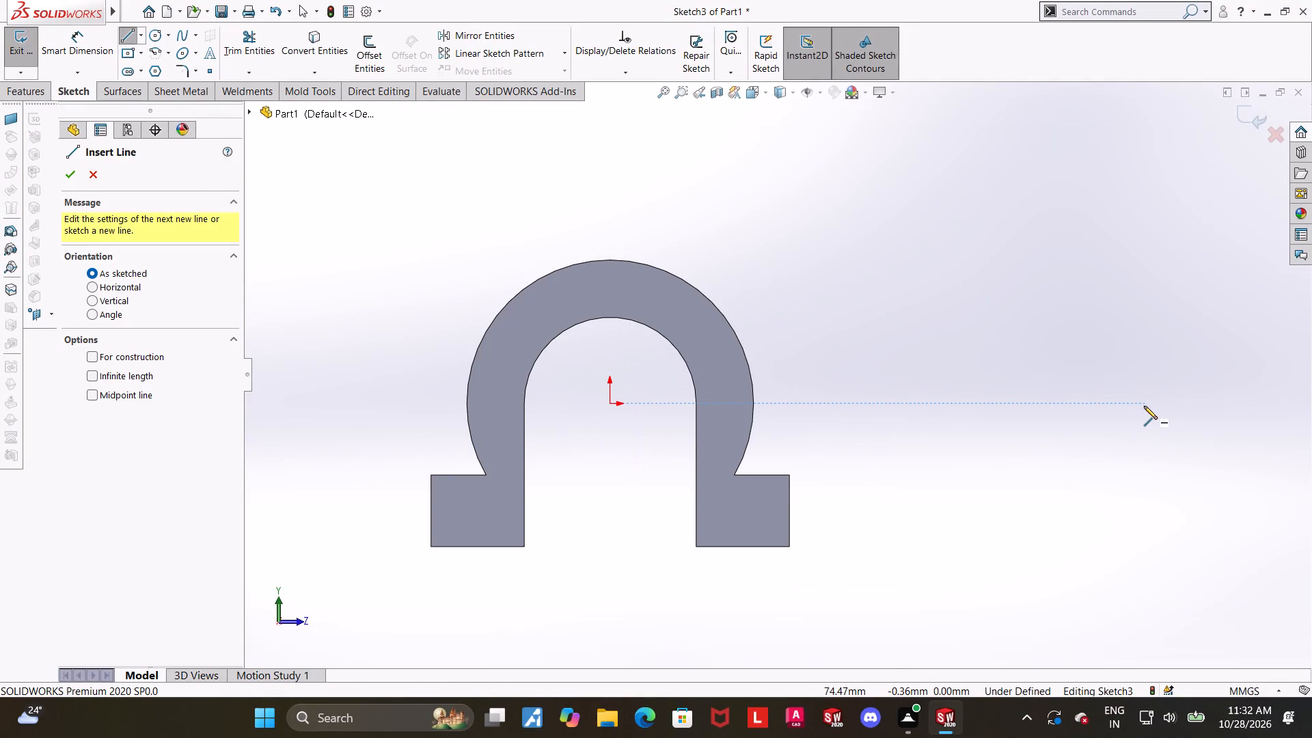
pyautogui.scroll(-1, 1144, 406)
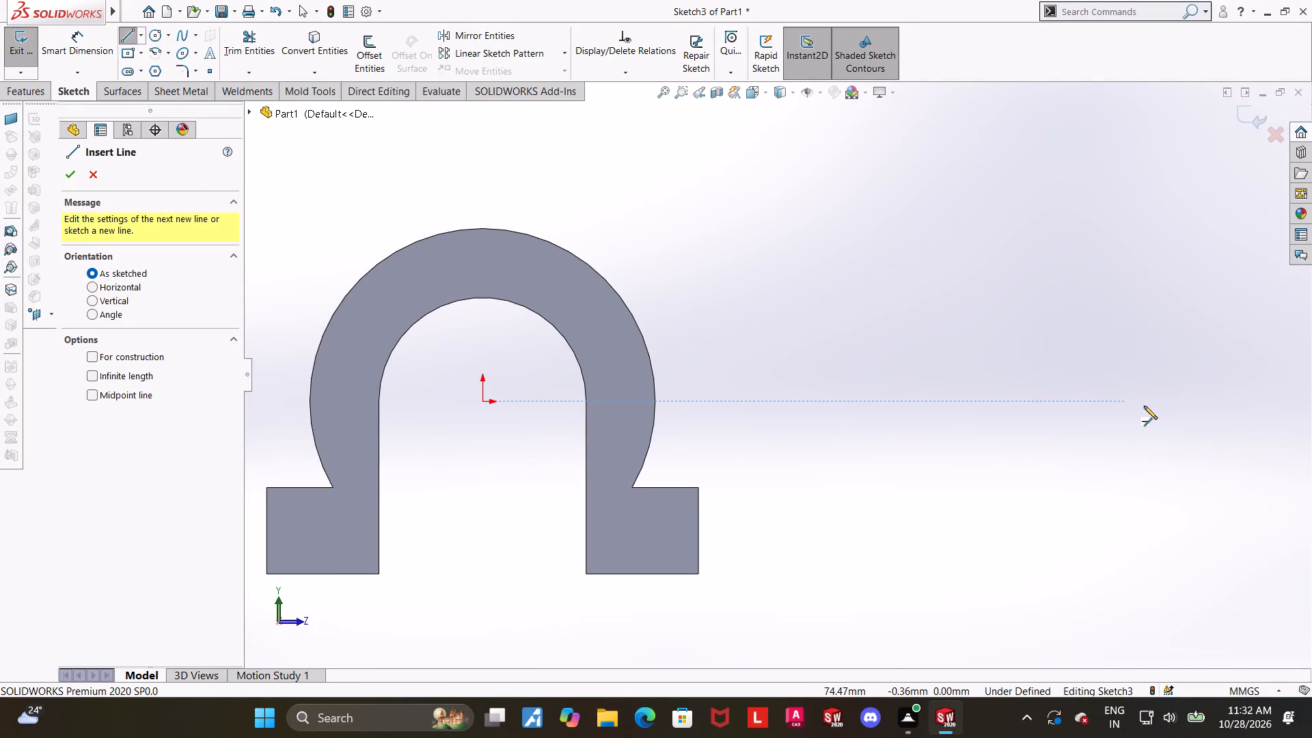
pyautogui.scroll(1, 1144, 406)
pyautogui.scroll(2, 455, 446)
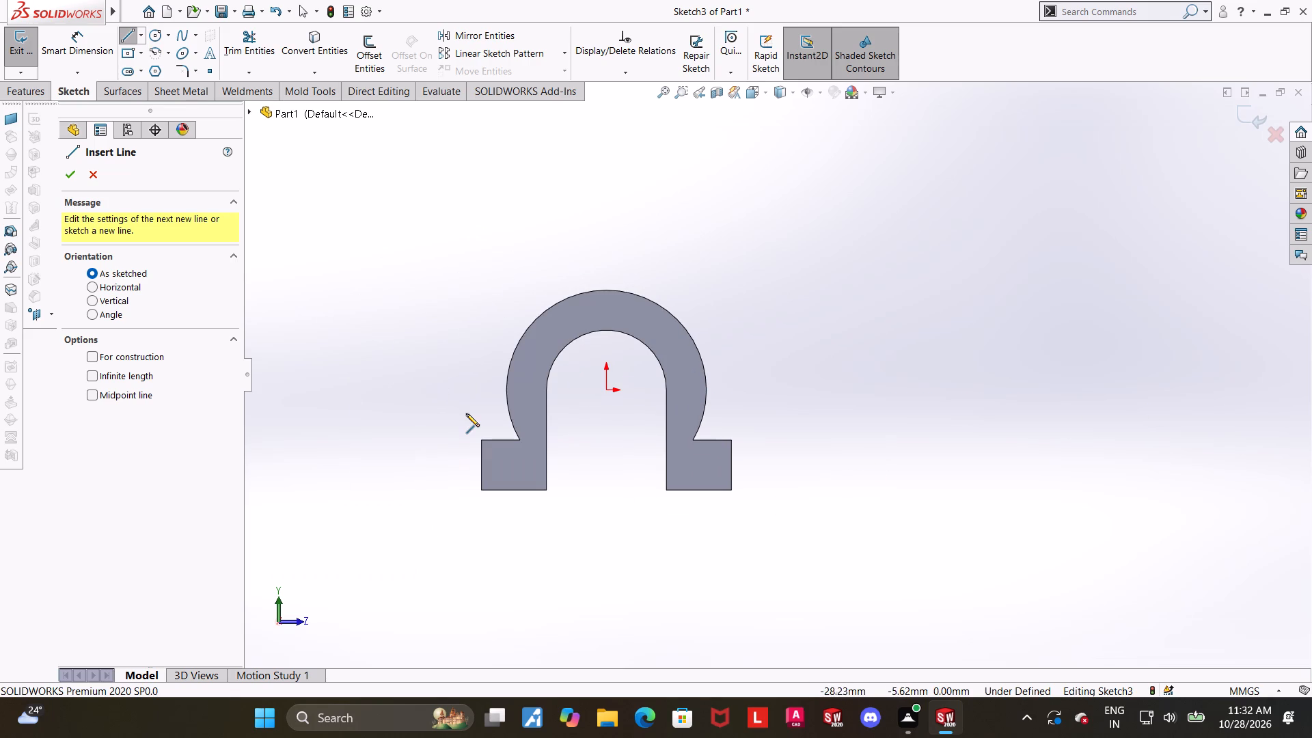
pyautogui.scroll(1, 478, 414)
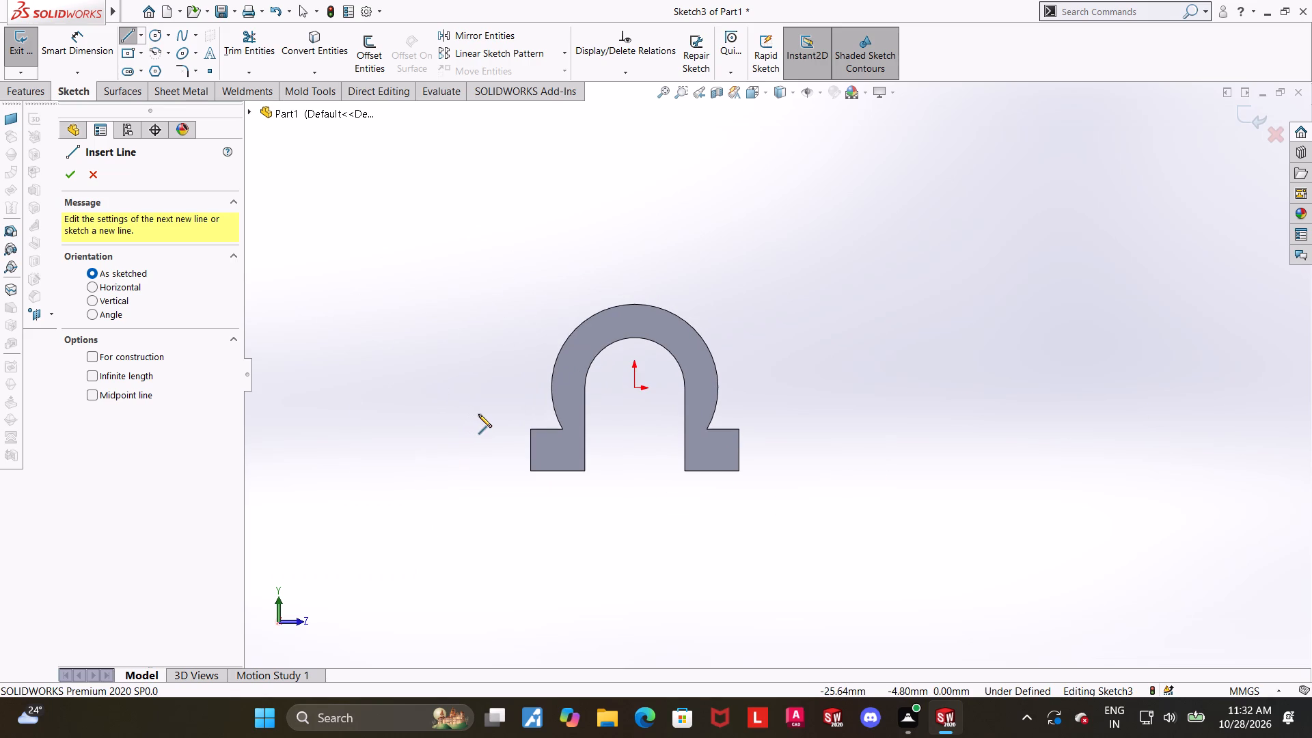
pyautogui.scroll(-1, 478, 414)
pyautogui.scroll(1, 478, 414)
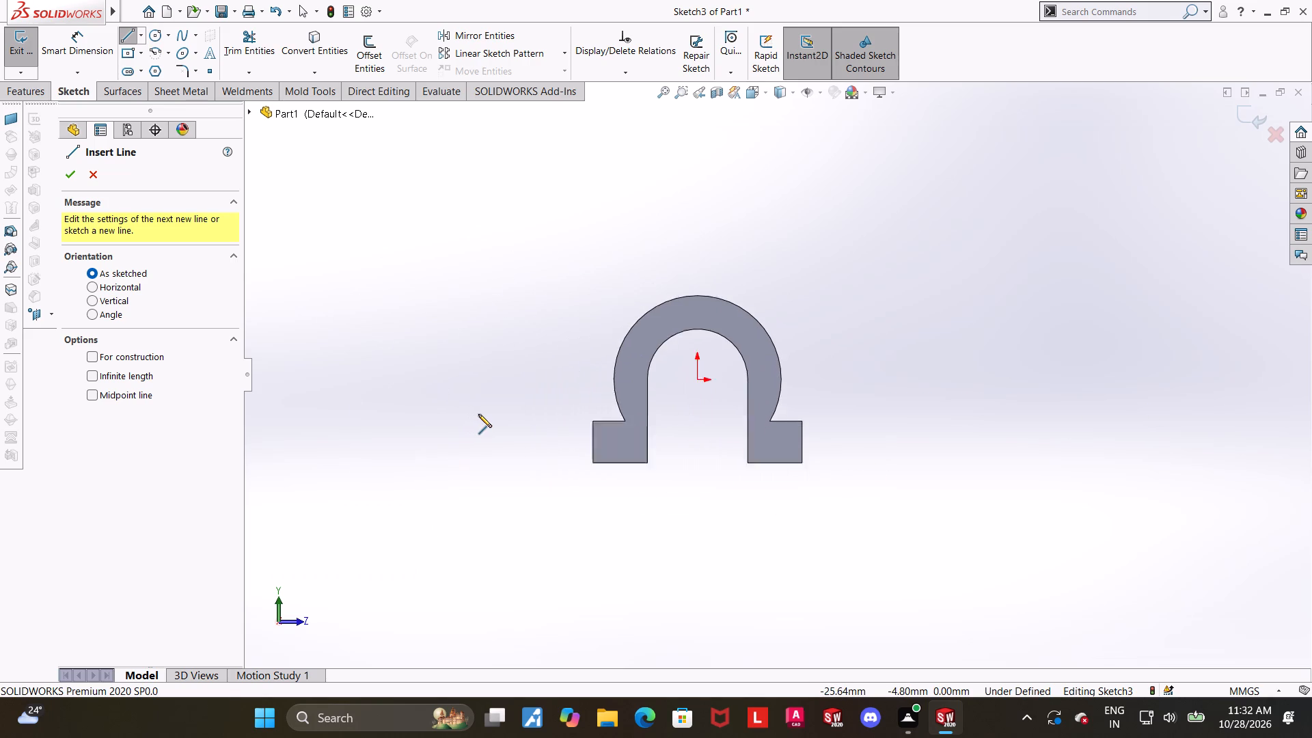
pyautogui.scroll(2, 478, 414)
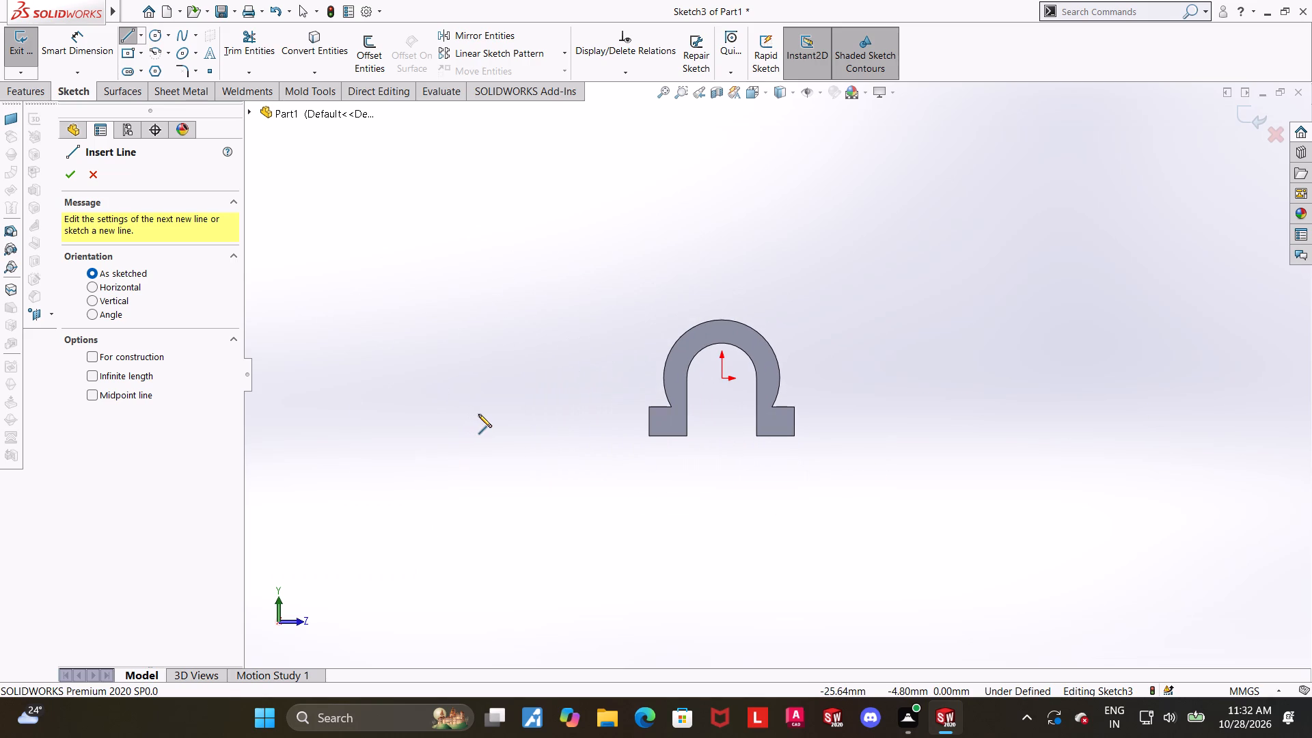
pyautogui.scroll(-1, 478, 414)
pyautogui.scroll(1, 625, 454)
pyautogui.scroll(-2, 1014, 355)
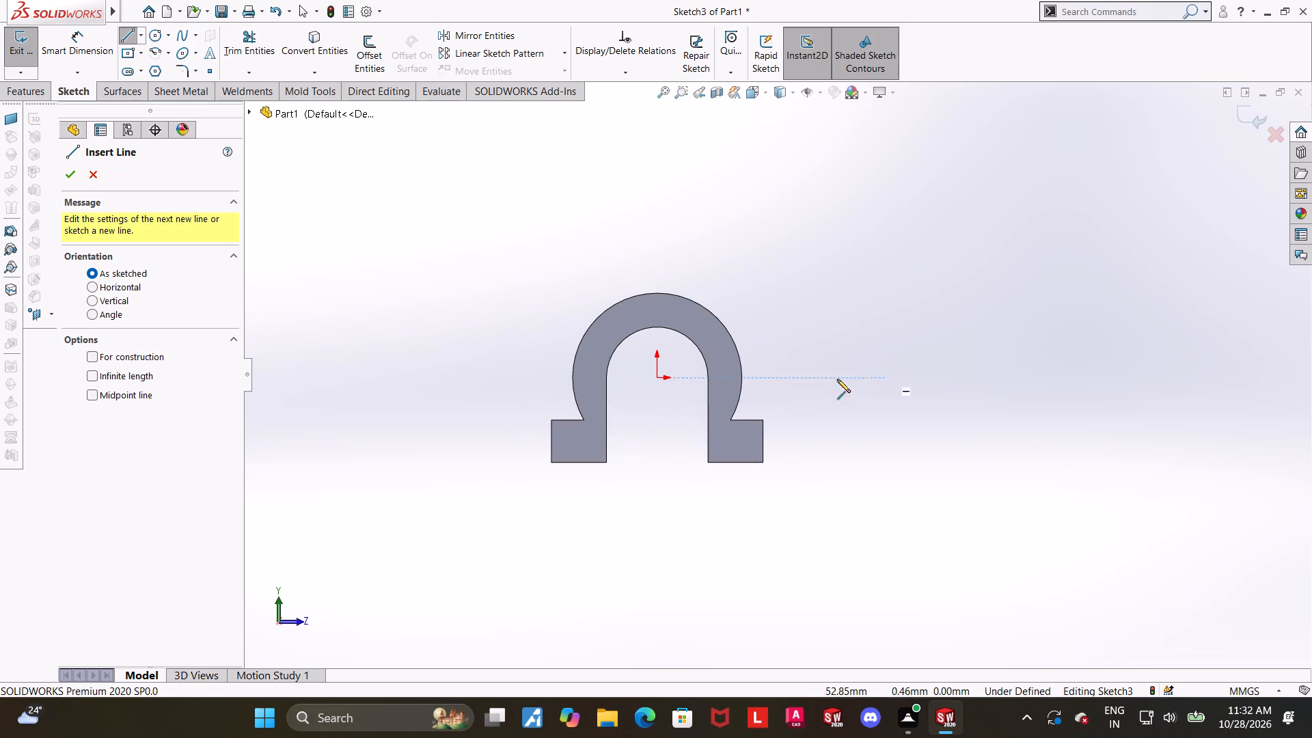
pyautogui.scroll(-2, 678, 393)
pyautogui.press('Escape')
# Sketch a corner rectangle about 44 by 41 mm over the arch, starting on the bottom edge of one foot.
pyautogui.click(143, 53)
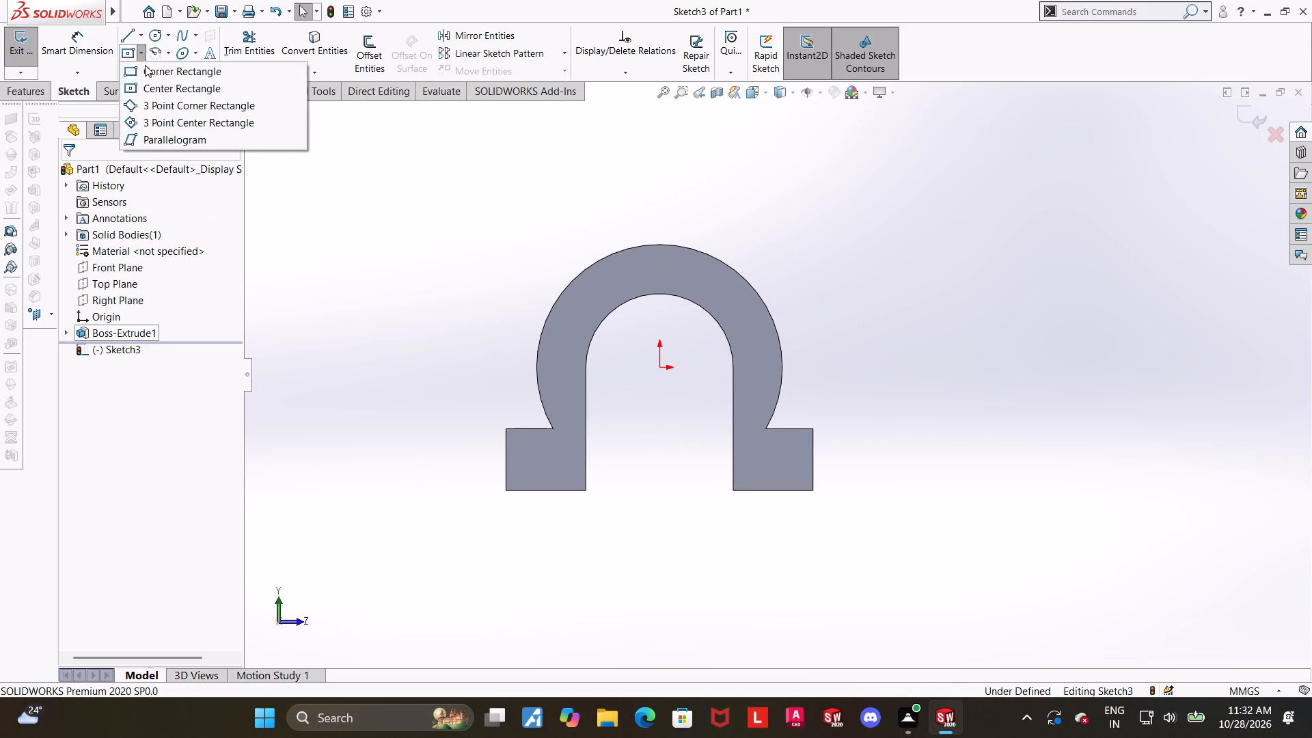
pyautogui.click(145, 77)
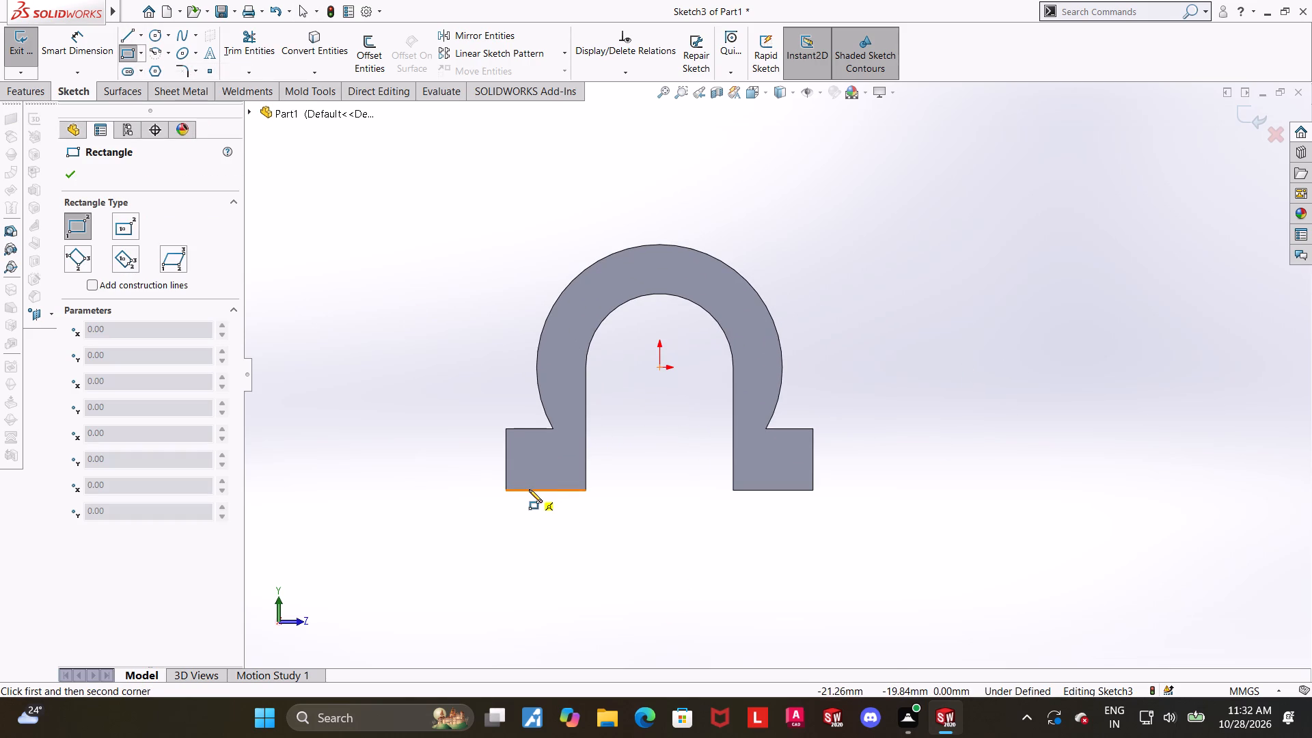
pyautogui.click(529, 489)
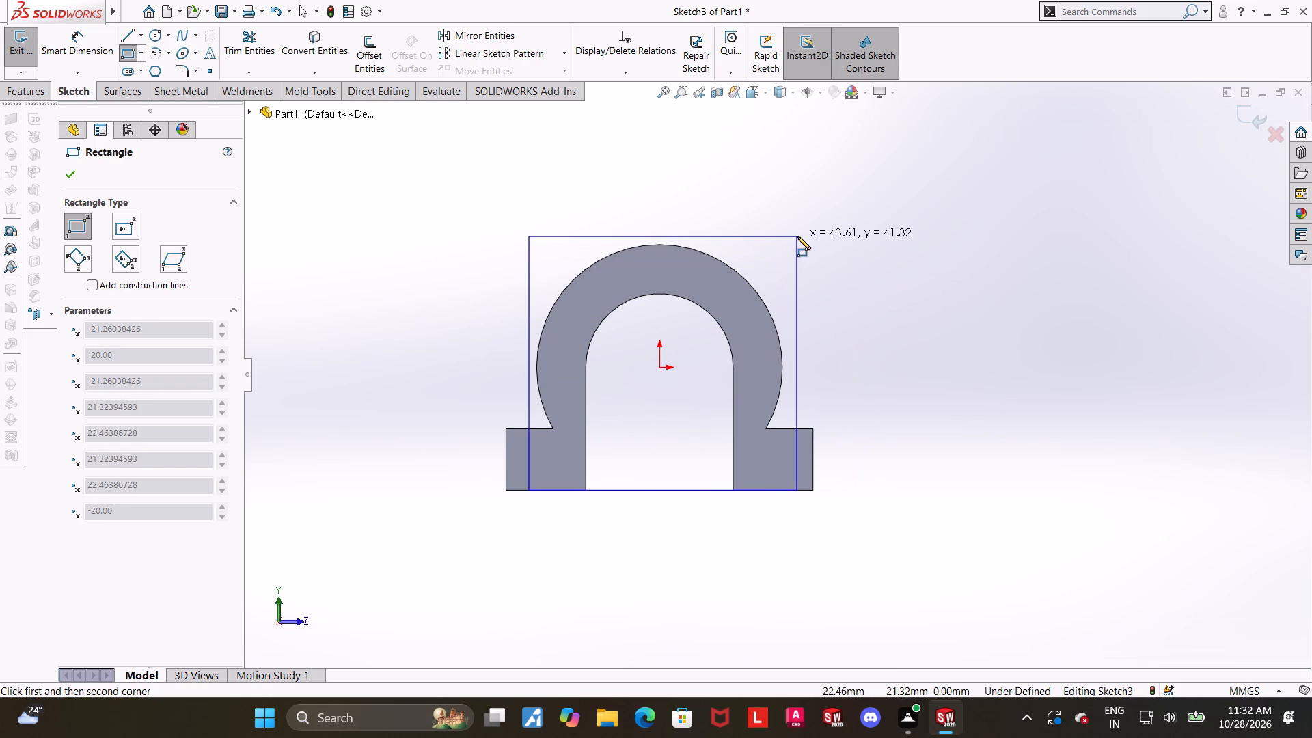
pyautogui.click(797, 236)
pyautogui.press('Escape')
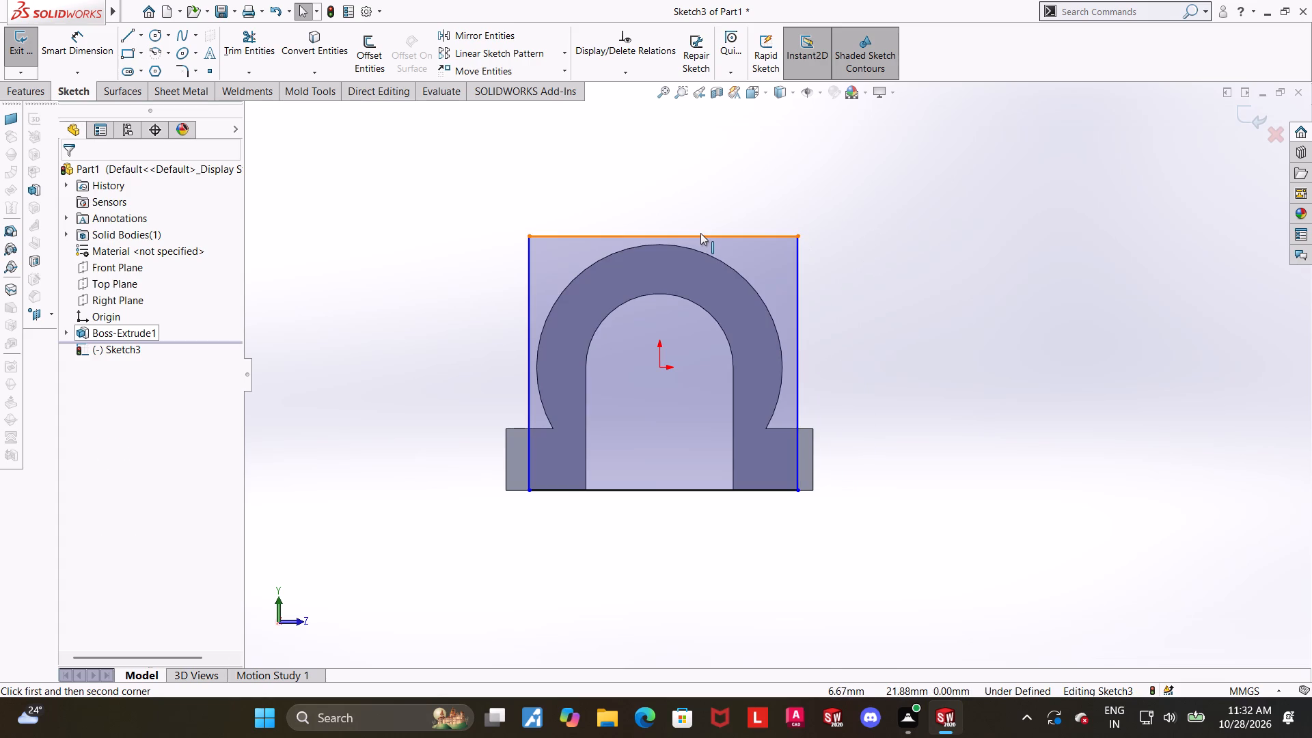
# Dimension the rectangle's height between its top and bottom lines as 40 mm.
pyautogui.click(99, 34)
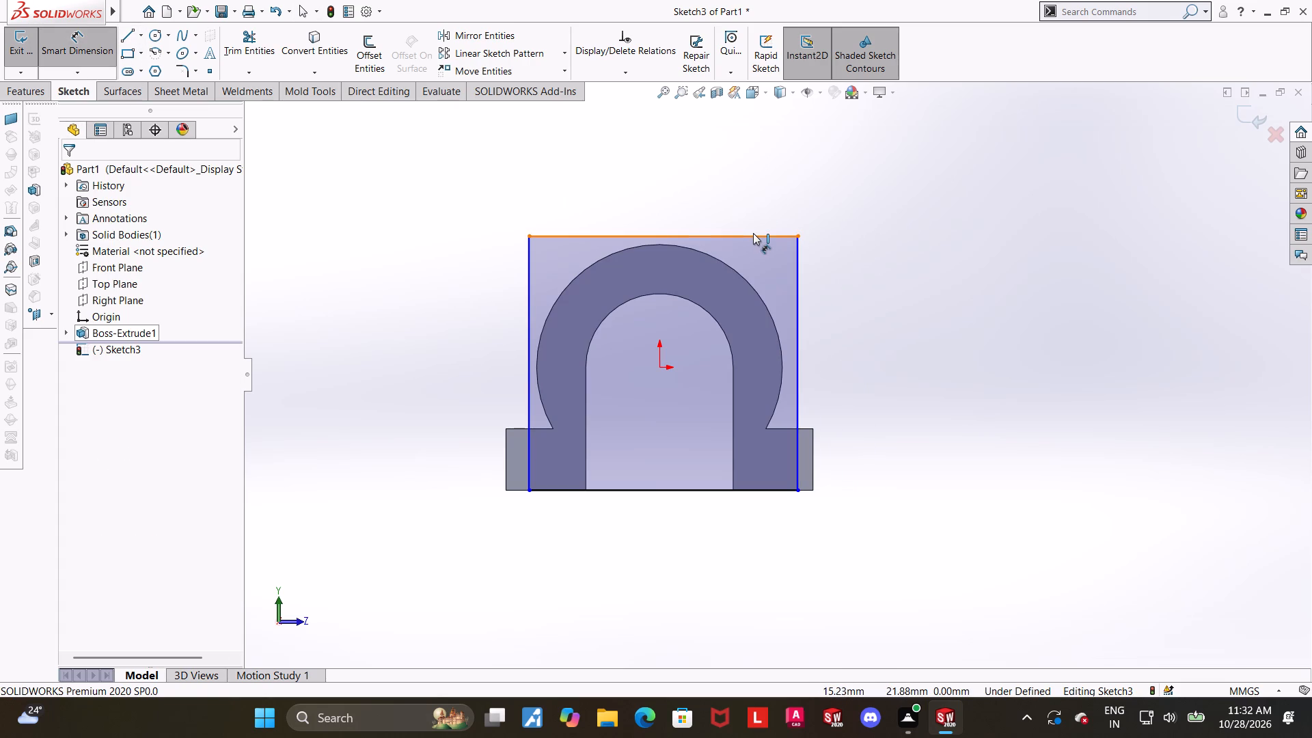
pyautogui.click(752, 234)
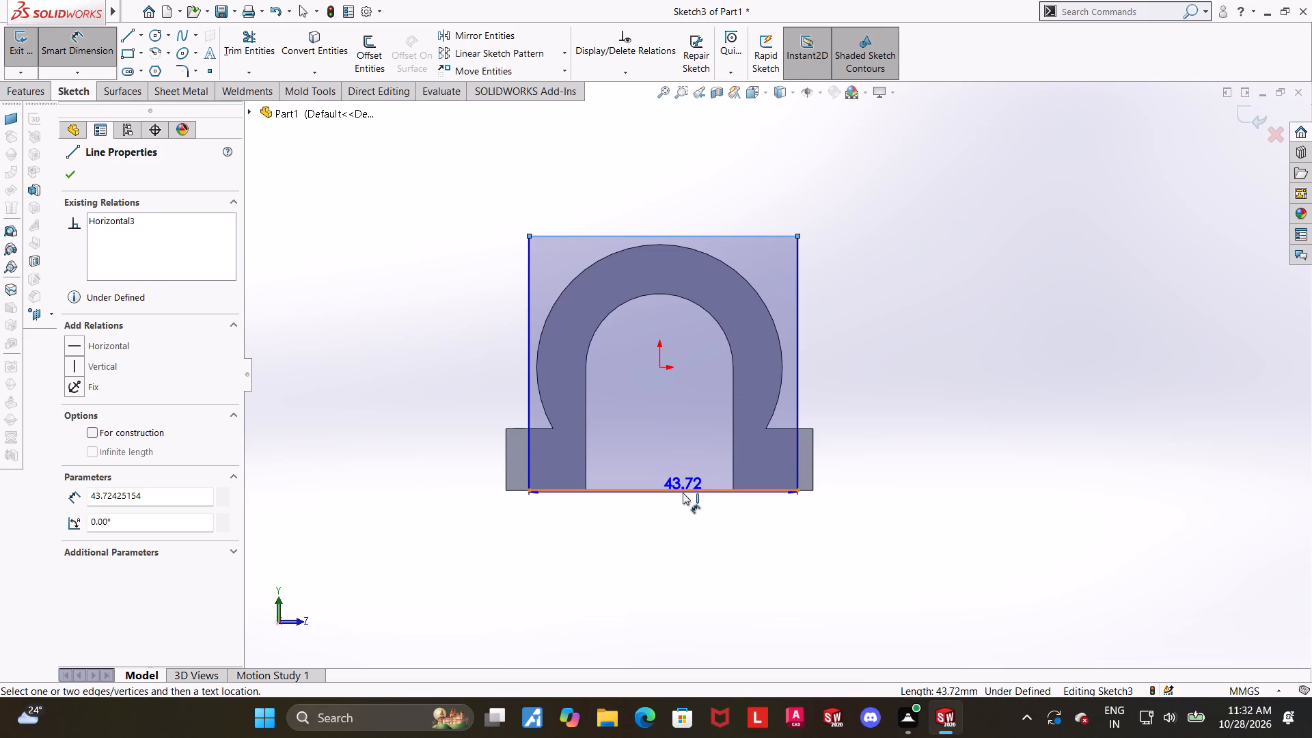
pyautogui.click(683, 493)
pyautogui.click(925, 431)
pyautogui.press('5')
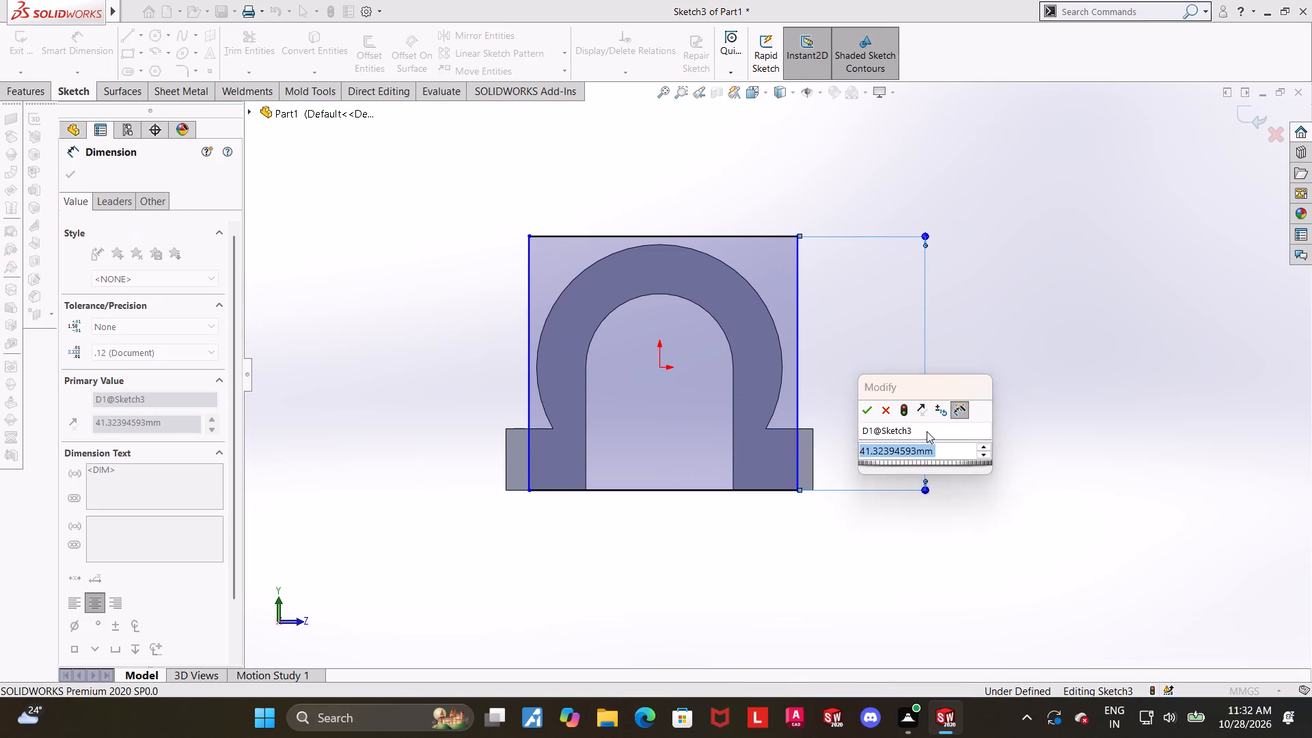
pyautogui.press('BackSpace')
pyautogui.write('40')
pyautogui.press('Return')
pyautogui.press('Escape')
pyautogui.press('Escape')
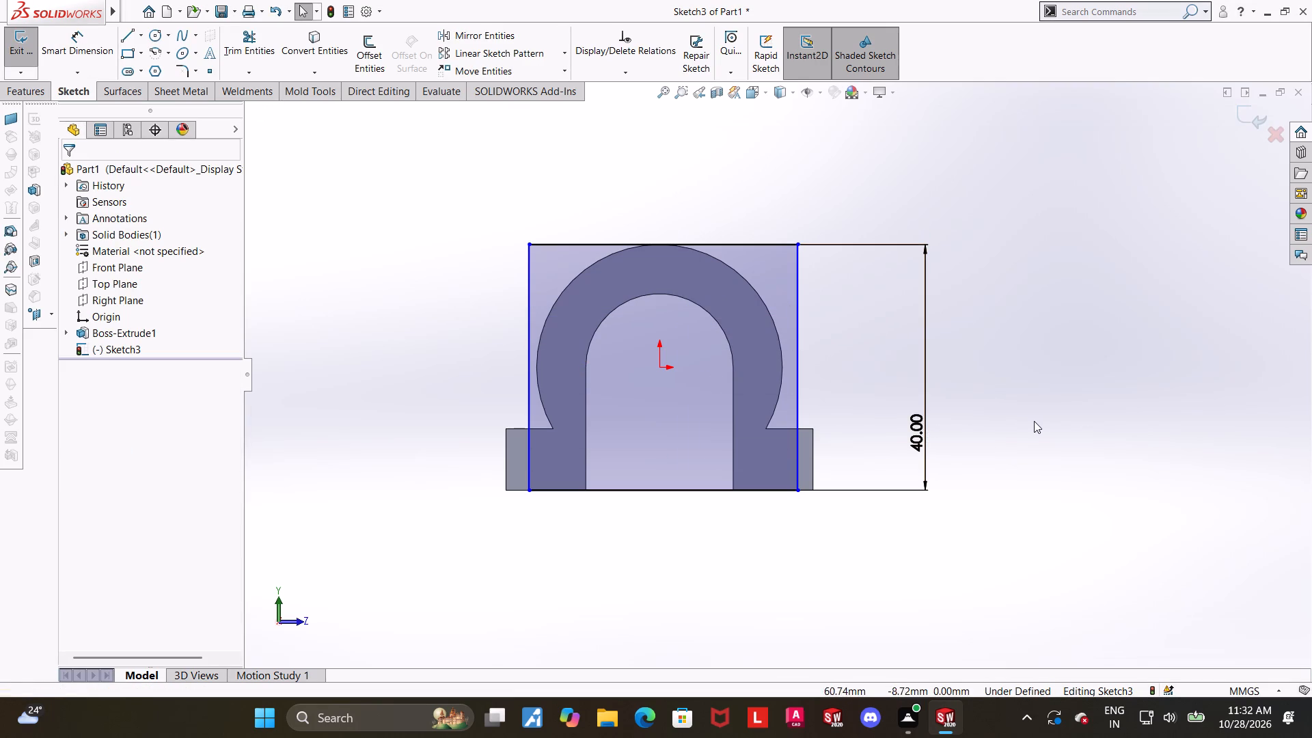
pyautogui.click(1035, 420)
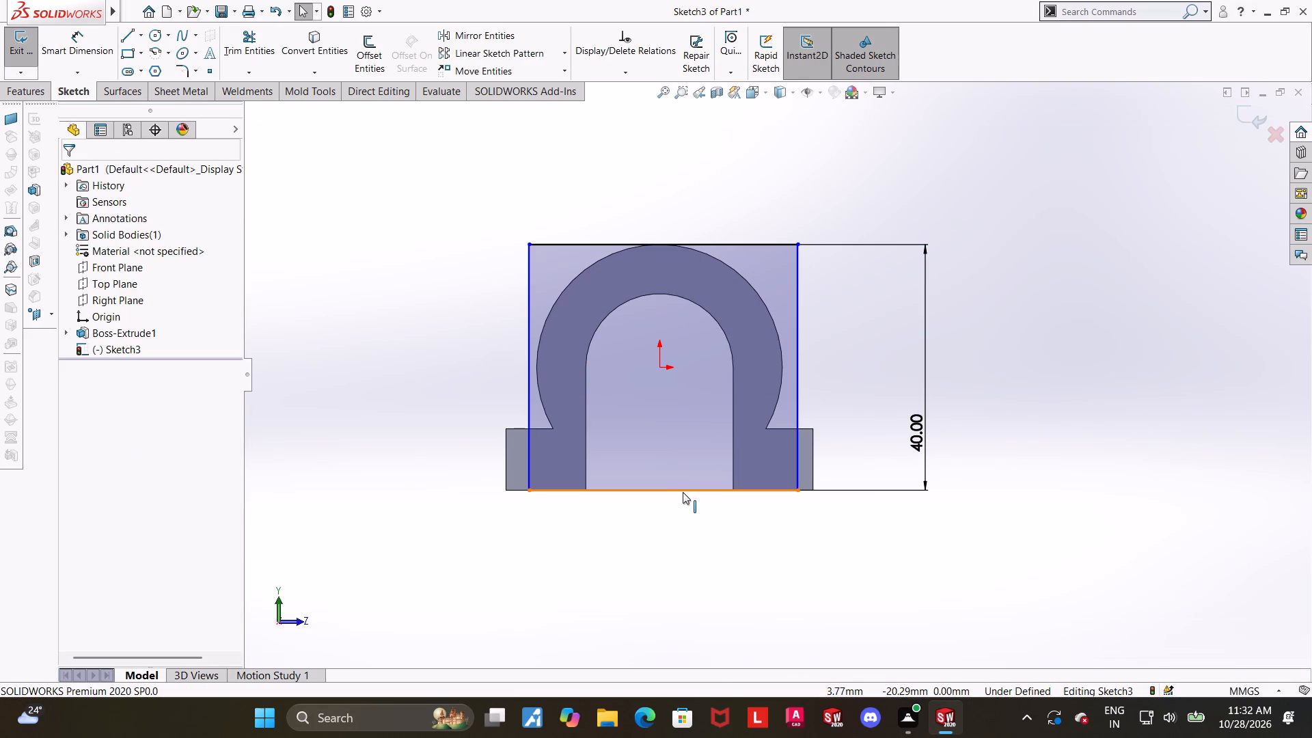
# Add a Vertical relation between the midpoint of the rectangle's bottom line and the origin.
pyautogui.click(664, 492)
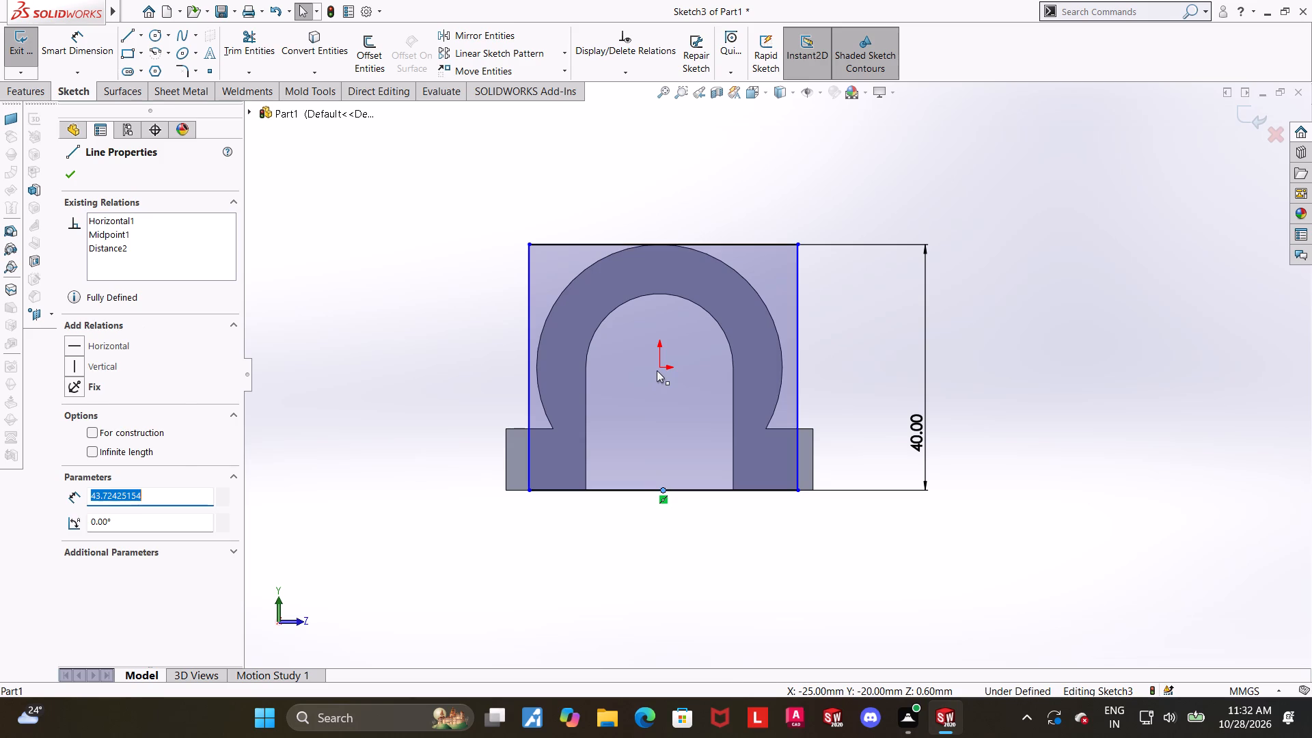
pyautogui.keyDown('ctrl'); pyautogui.click(657, 370); pyautogui.keyUp('ctrl')
pyautogui.click(75, 434)
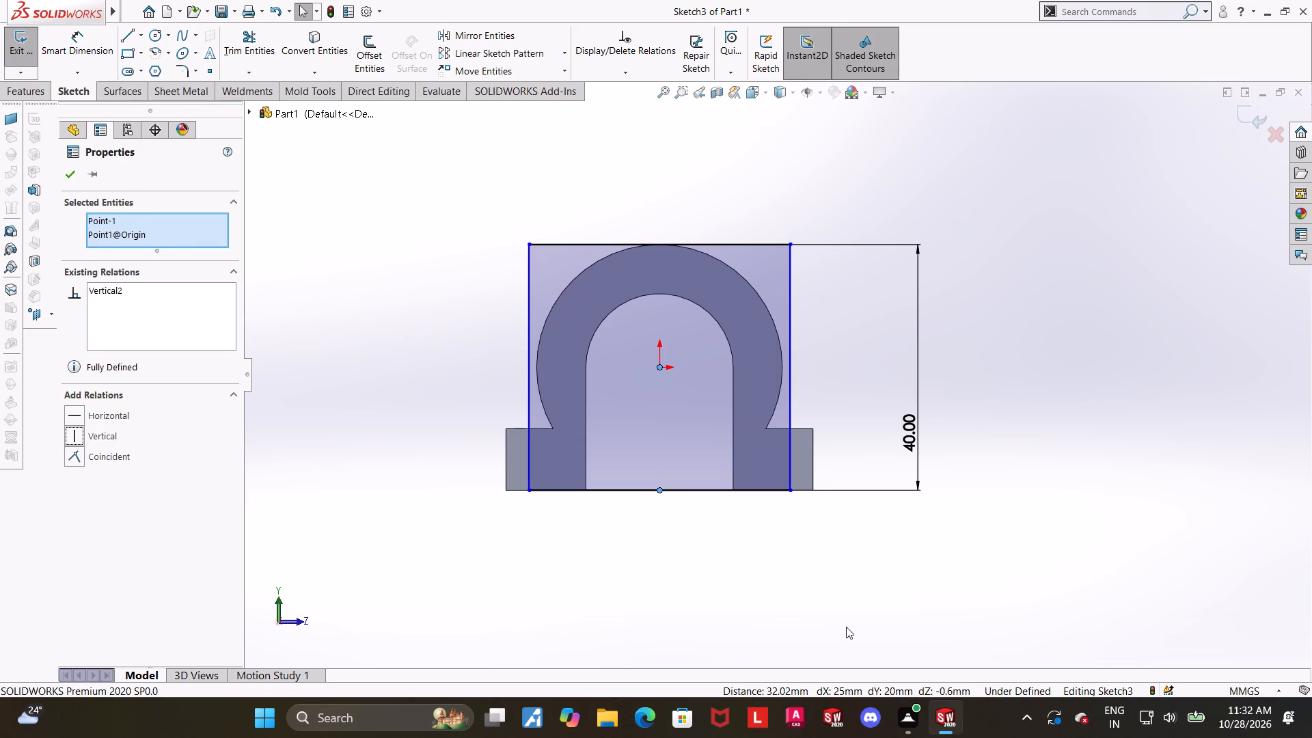
pyautogui.click(847, 627)
# Dimension the rectangle's width between its two vertical sides as 40 mm.
pyautogui.click(72, 38)
pyautogui.scroll(1, 569, 304)
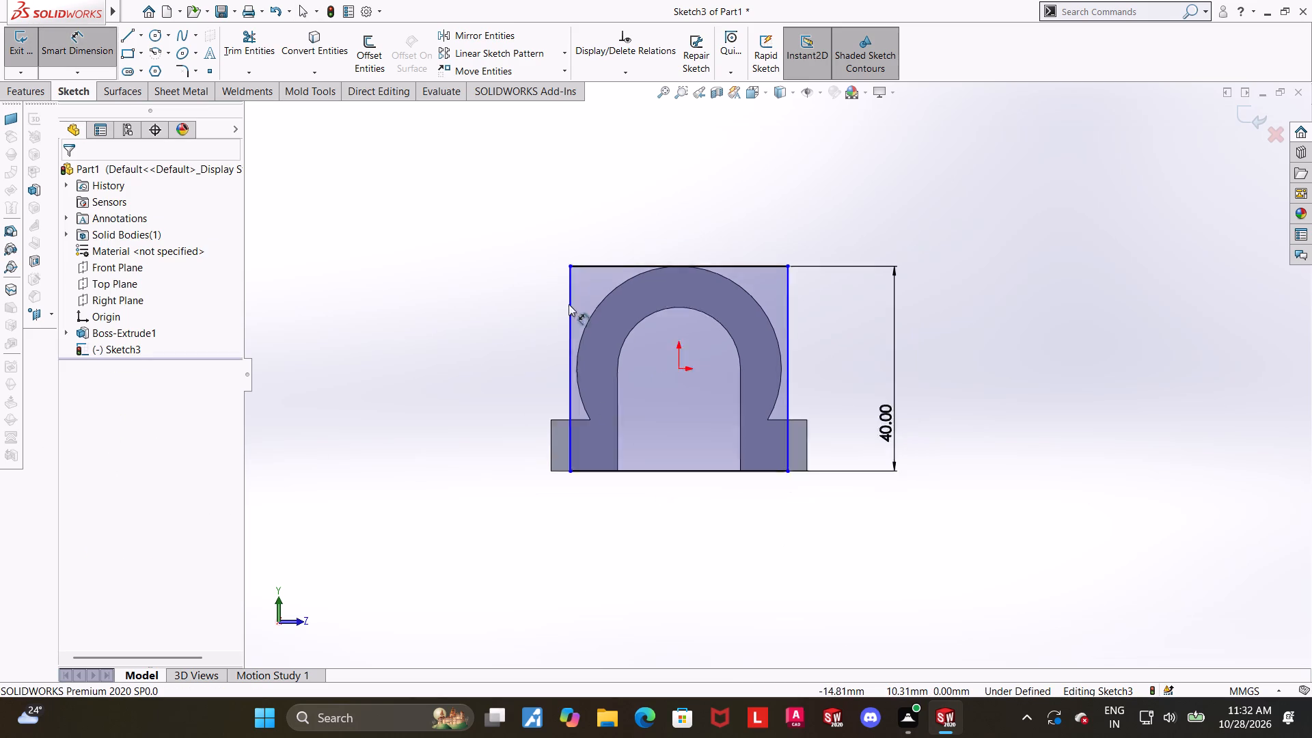
pyautogui.scroll(1, 569, 304)
pyautogui.scroll(-1, 745, 286)
pyautogui.scroll(-1, 723, 478)
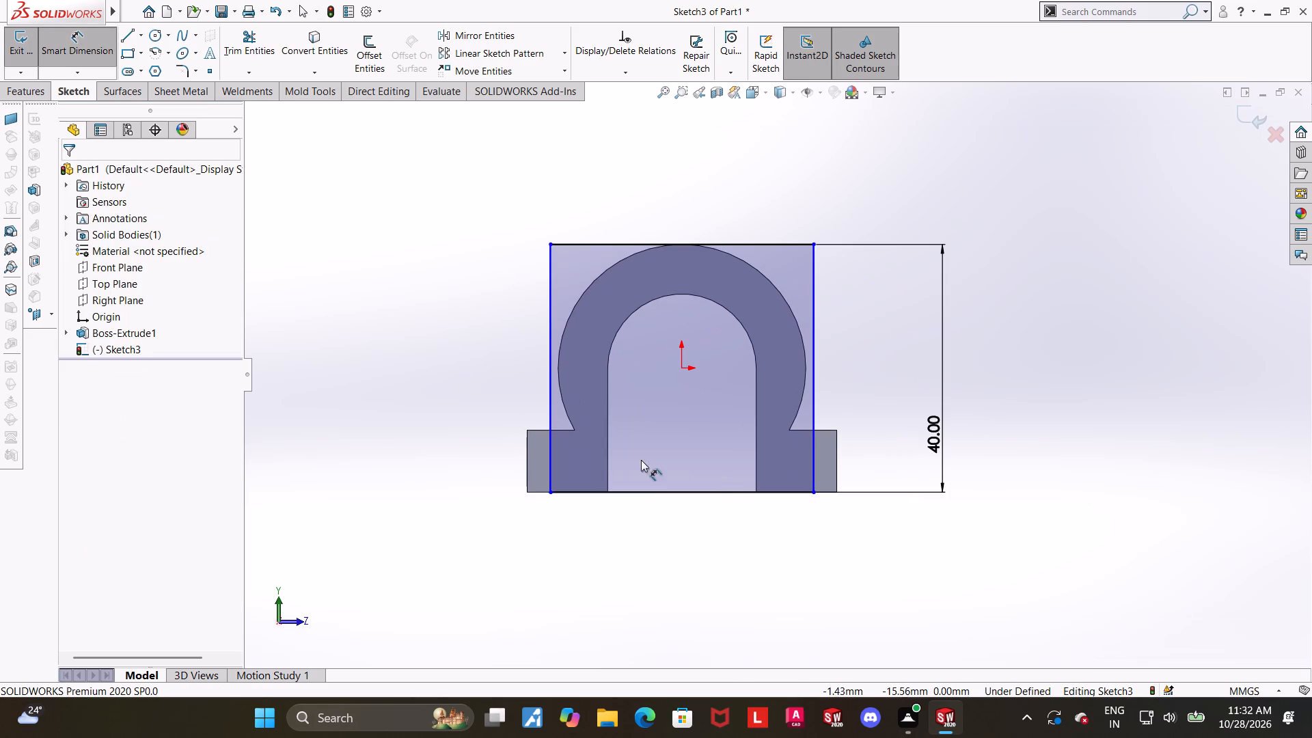
pyautogui.click(549, 456)
pyautogui.click(813, 458)
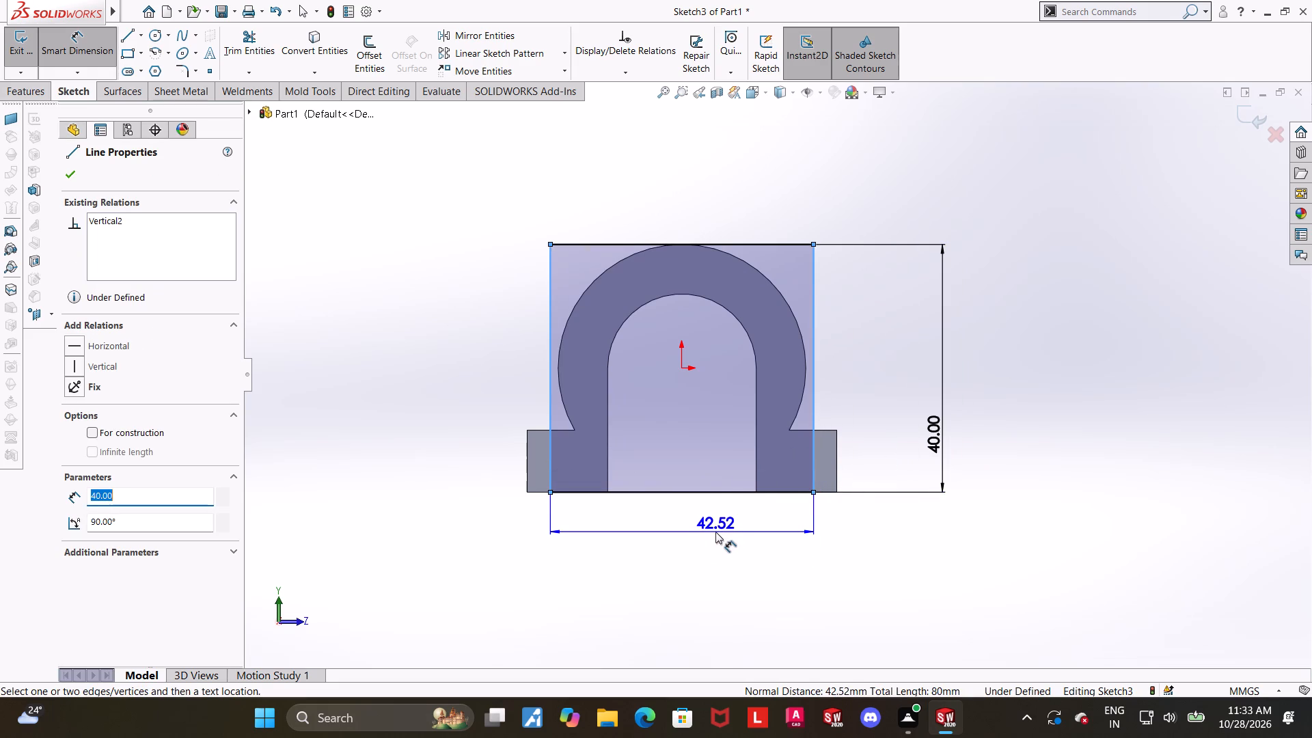
pyautogui.write('40')
pyautogui.press('Return')
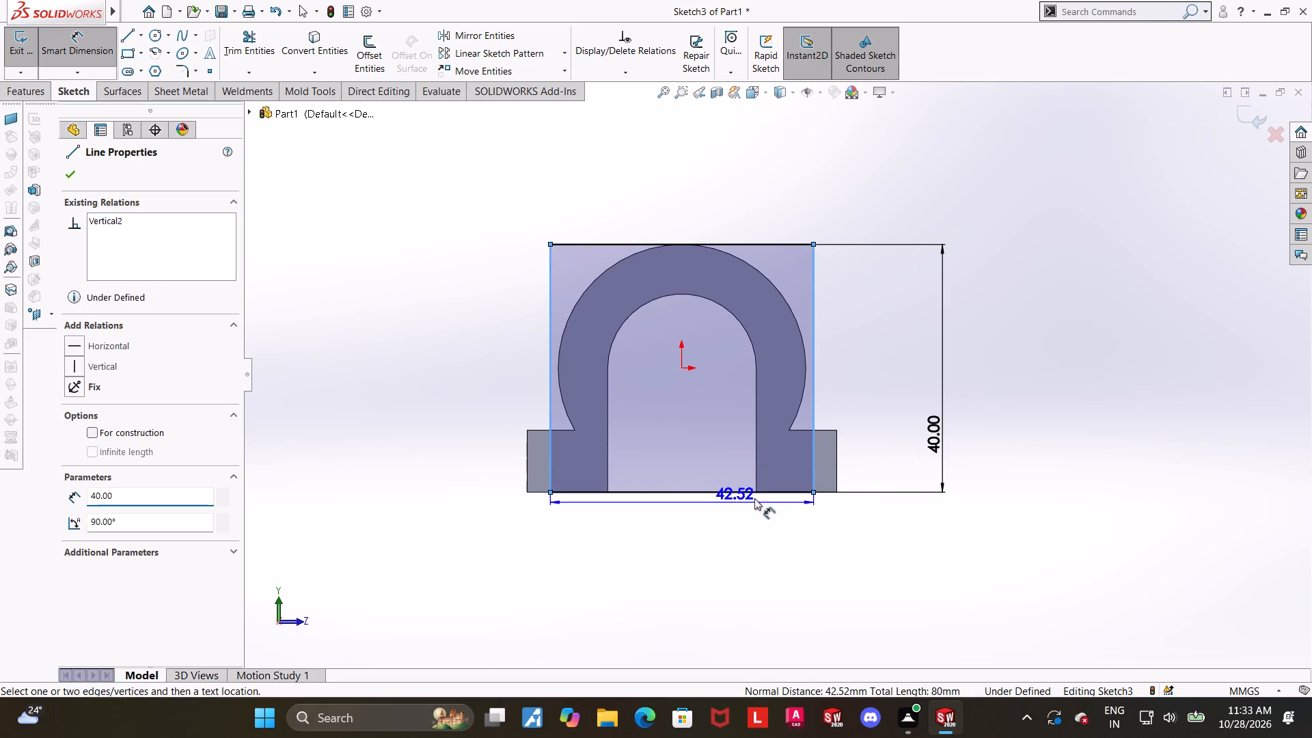
pyautogui.click(651, 572)
pyautogui.write('40')
pyautogui.press('Return')
pyautogui.press('Escape')
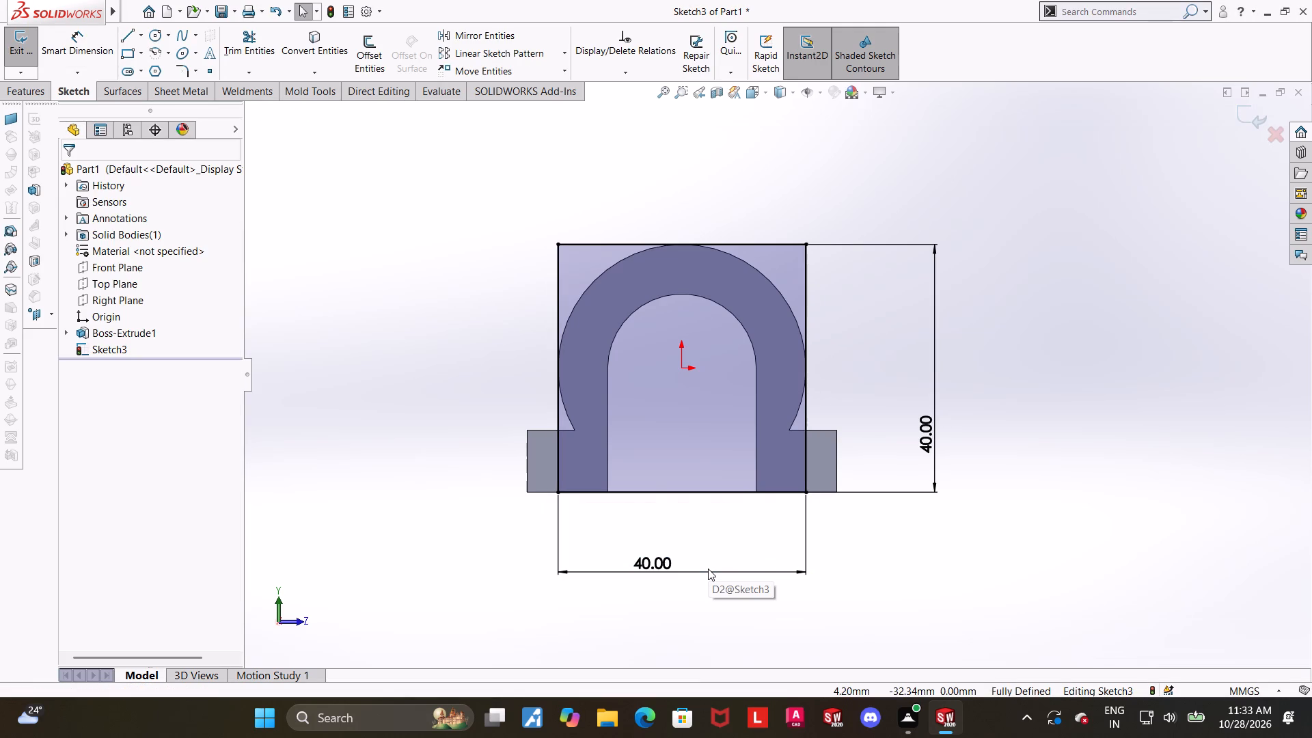
# Exit the 40 mm square sketch on the arch's end face.
pyautogui.moveTo(845, 541); pyautogui.dragTo(942, 514, button='middle')
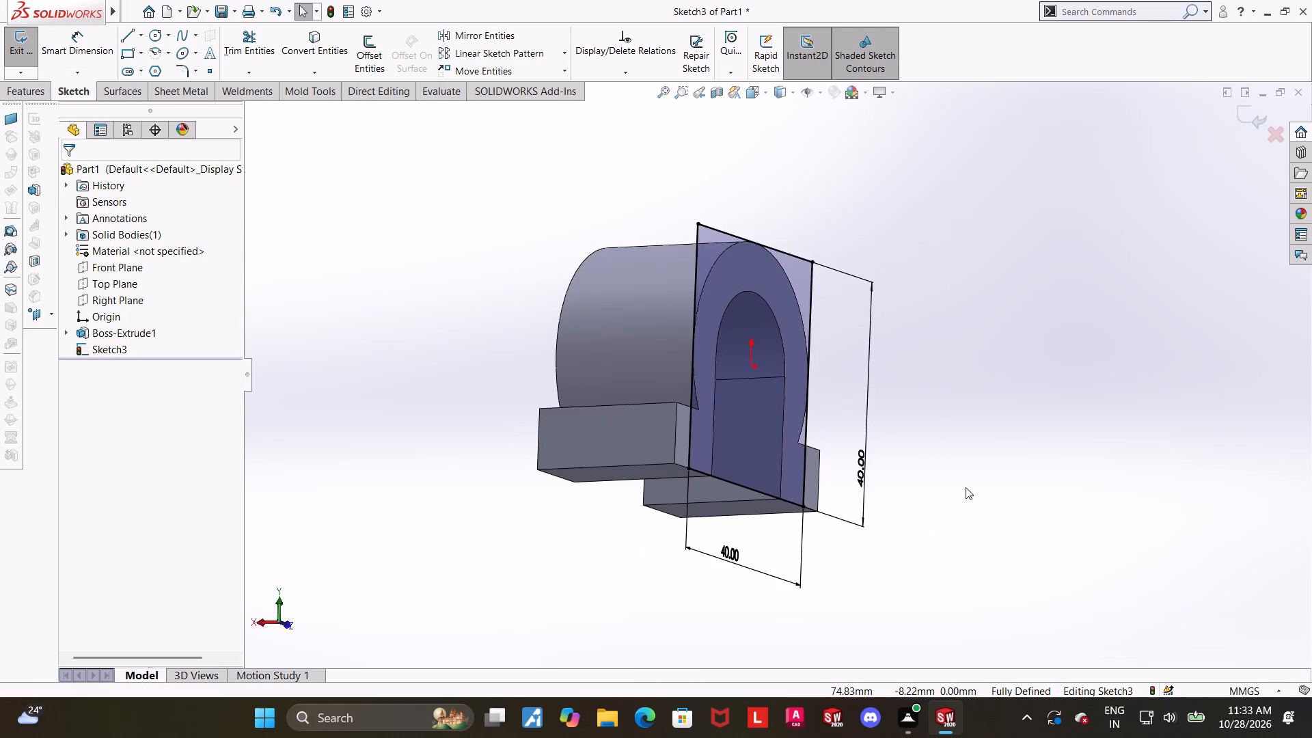
pyautogui.moveTo(909, 495); pyautogui.dragTo(938, 563, button='middle')
pyautogui.click(1250, 107)
# Extrude the 40 mm square outward from the arch's end face to a blind depth of 80-25 (55 mm), with results merged.
pyautogui.scroll(1, 1122, 361)
pyautogui.moveTo(1115, 364); pyautogui.dragTo(1104, 357, button='middle')
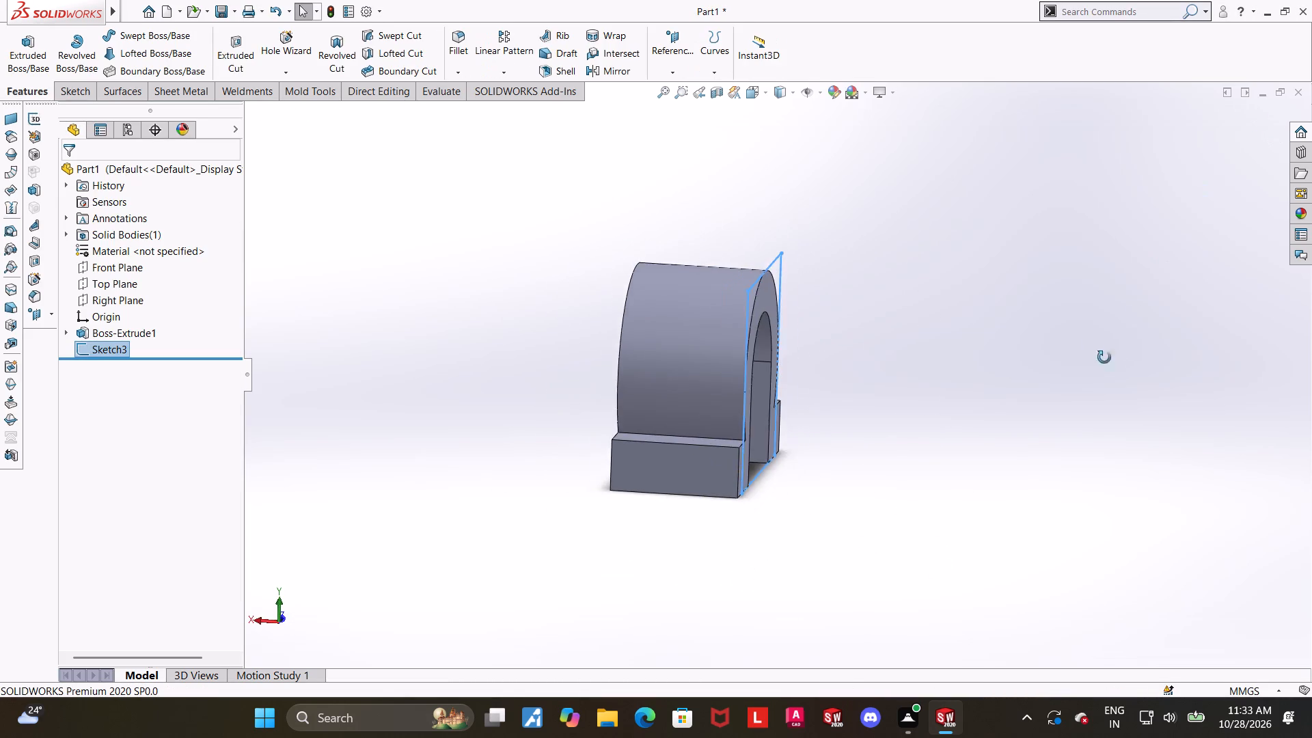
pyautogui.moveTo(1104, 357); pyautogui.dragTo(1008, 294, button='middle')
pyautogui.click(752, 99)
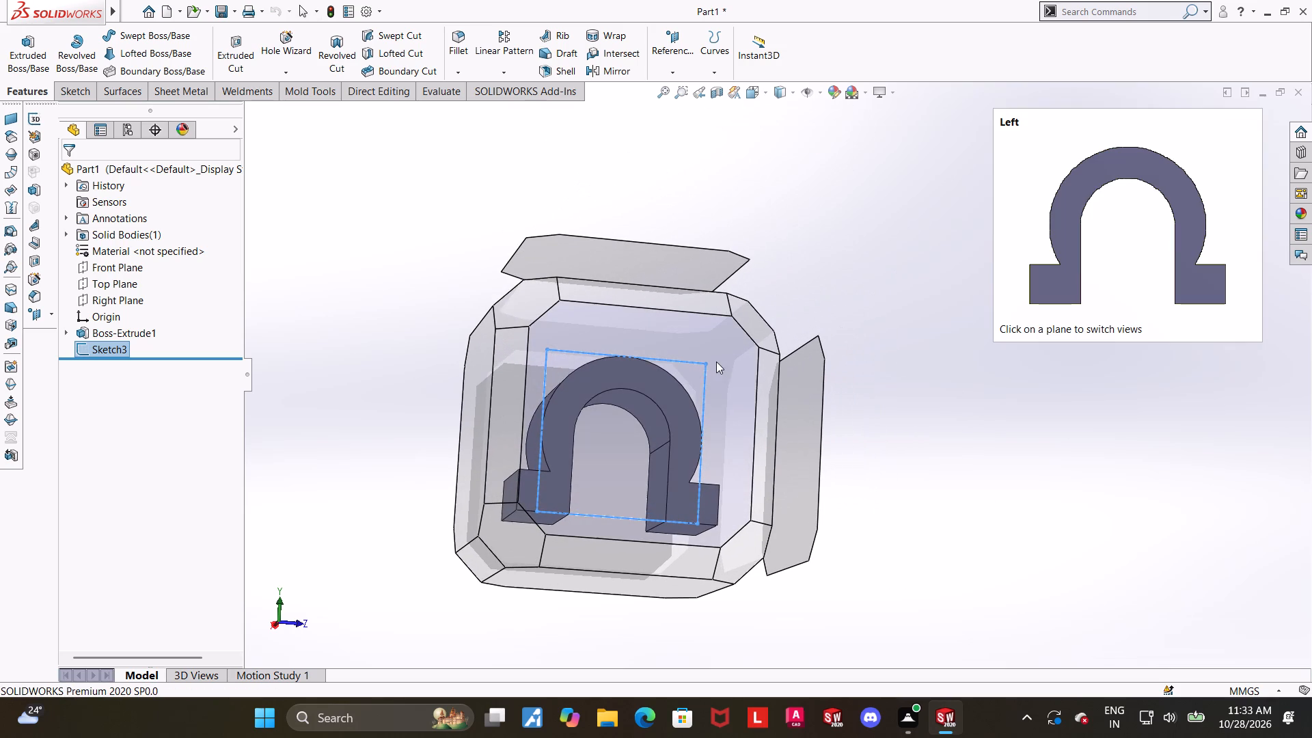
pyautogui.press('Escape')
pyautogui.moveTo(1026, 433); pyautogui.dragTo(961, 482, button='middle')
pyautogui.moveTo(955, 487); pyautogui.dragTo(922, 499, button='middle')
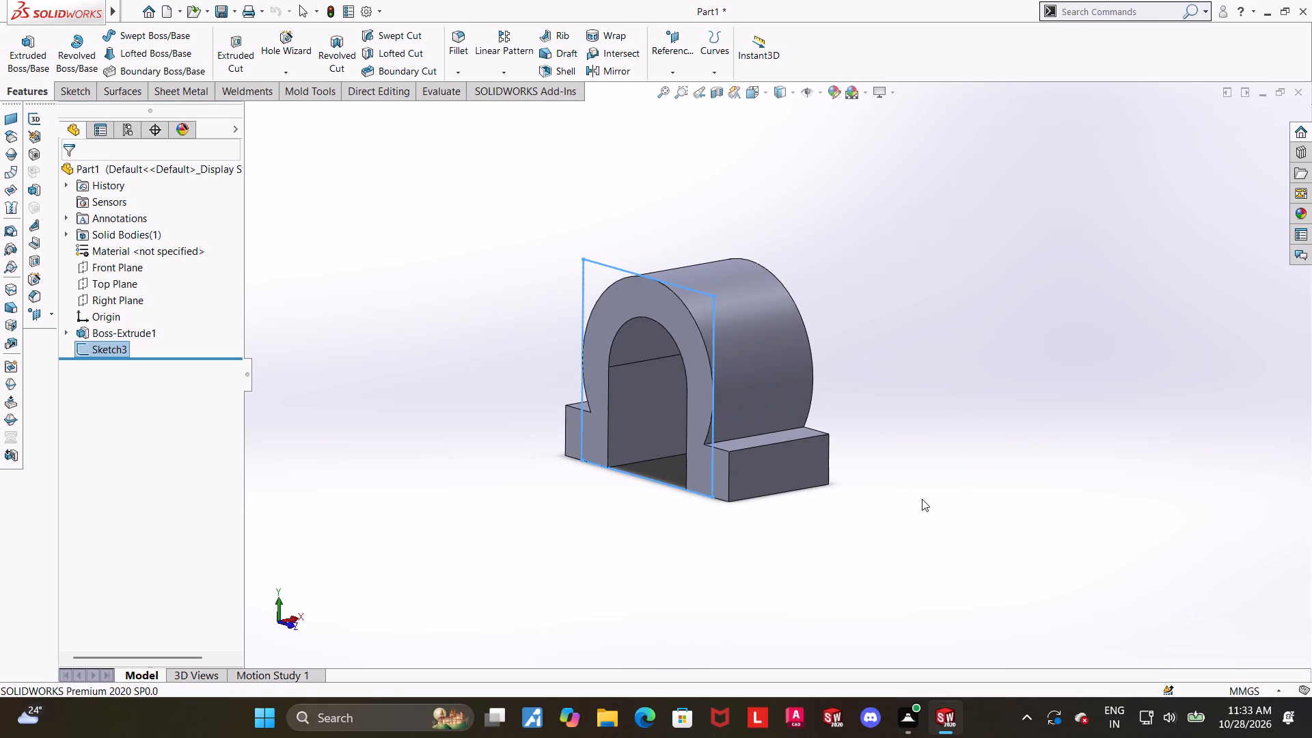
pyautogui.click(34, 66)
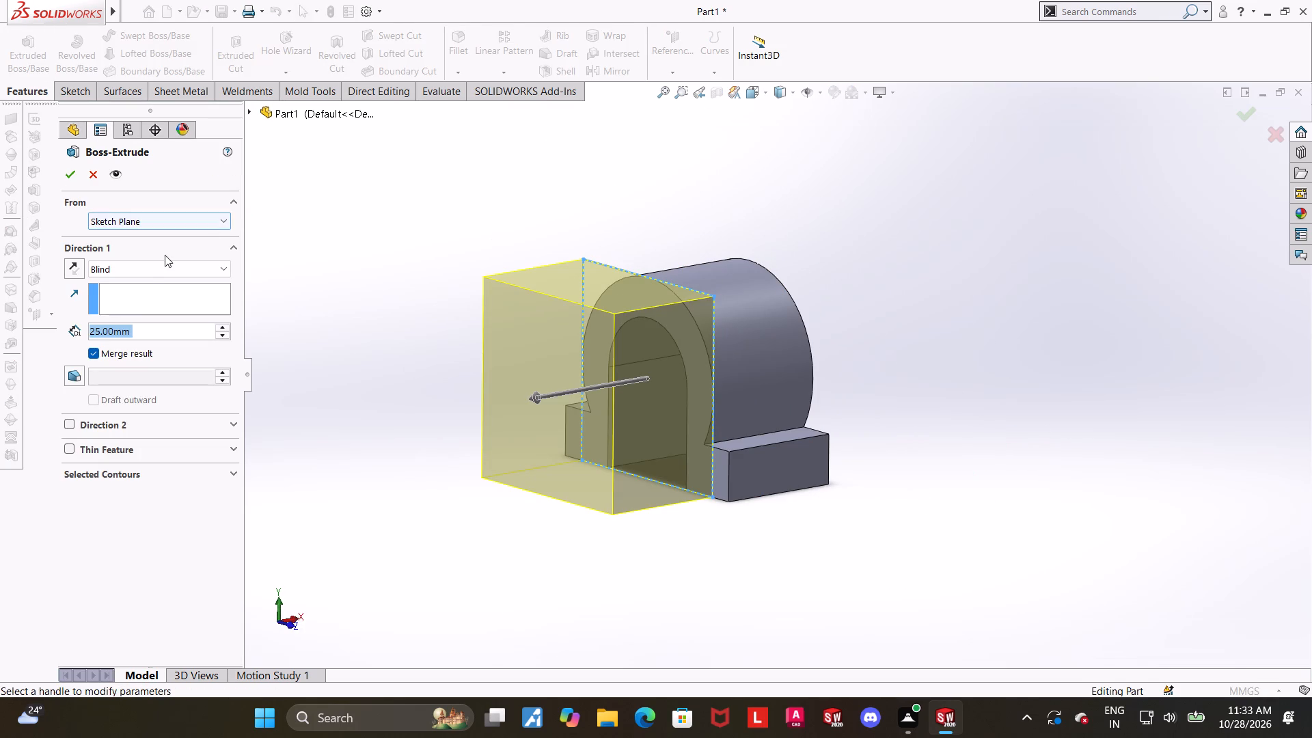
pyautogui.click(146, 262)
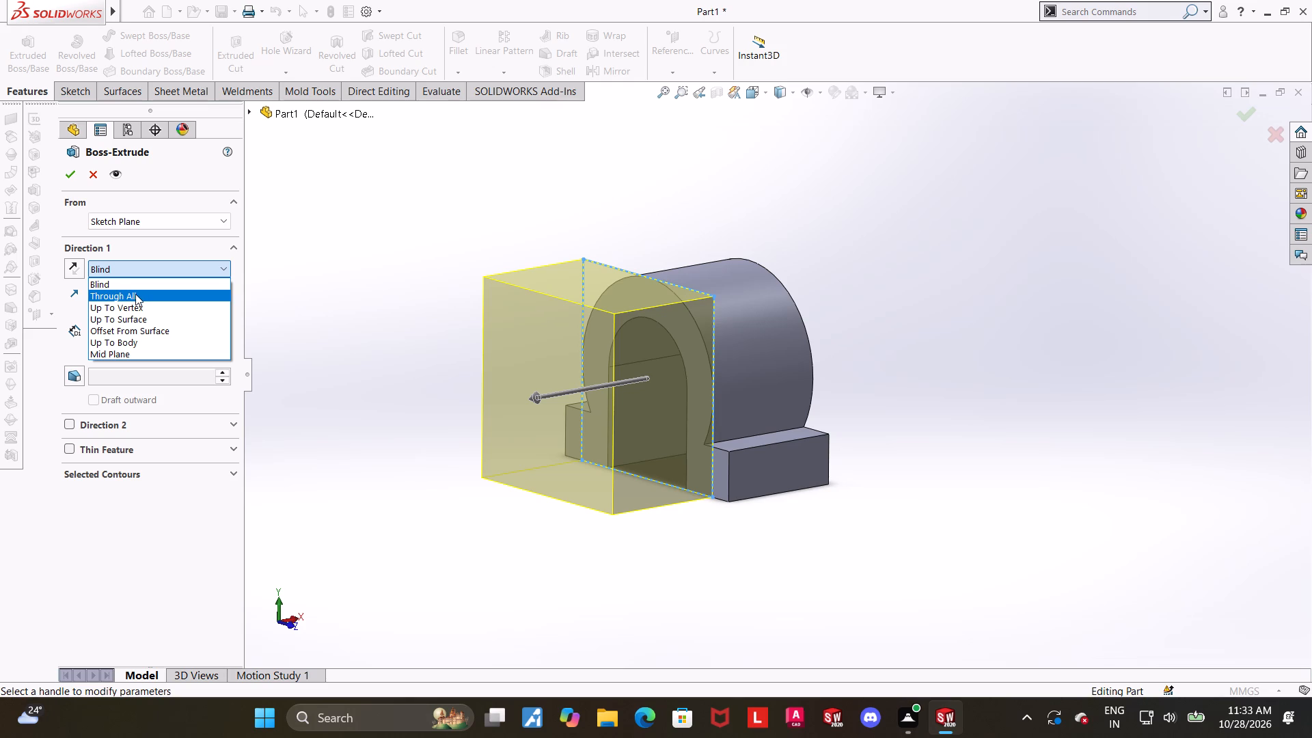
pyautogui.scroll(2, 812, 482)
pyautogui.moveTo(791, 448); pyautogui.dragTo(672, 425, button='middle')
pyautogui.moveTo(684, 420); pyautogui.dragTo(525, 361, button='middle')
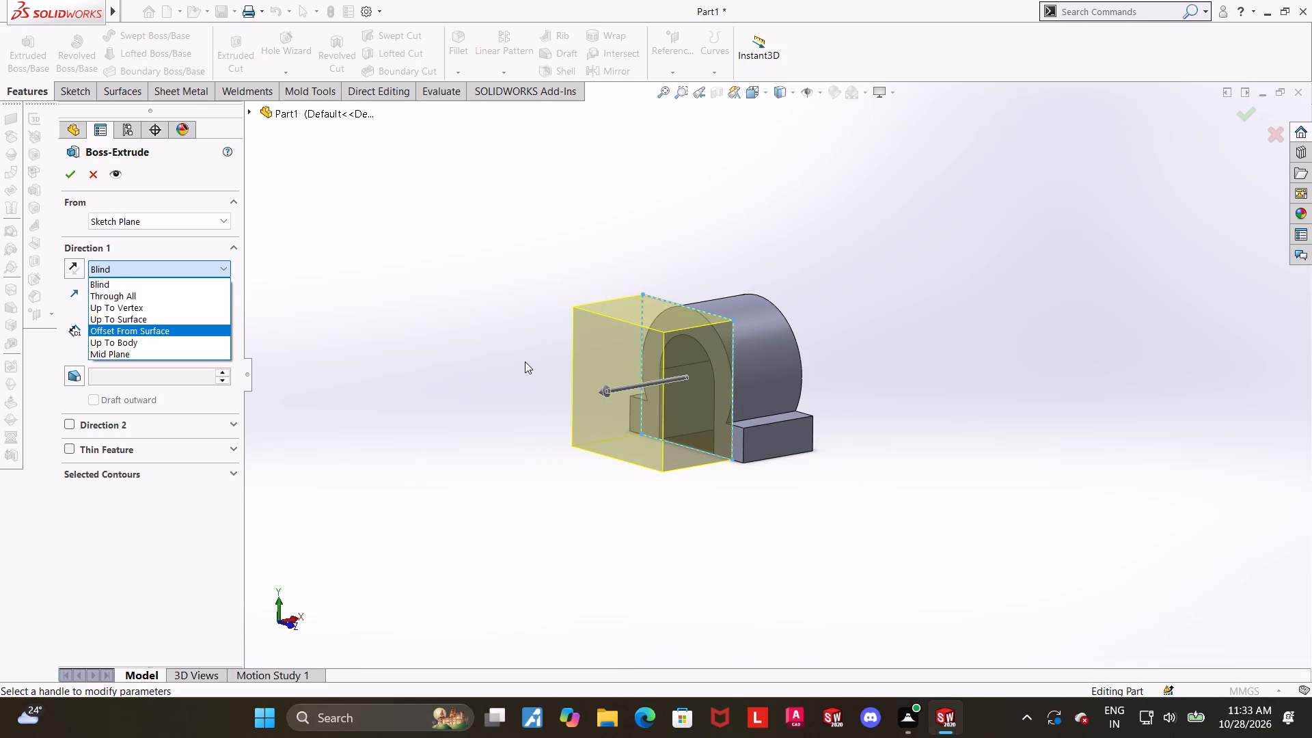
pyautogui.moveTo(525, 361); pyautogui.dragTo(519, 365, button='middle')
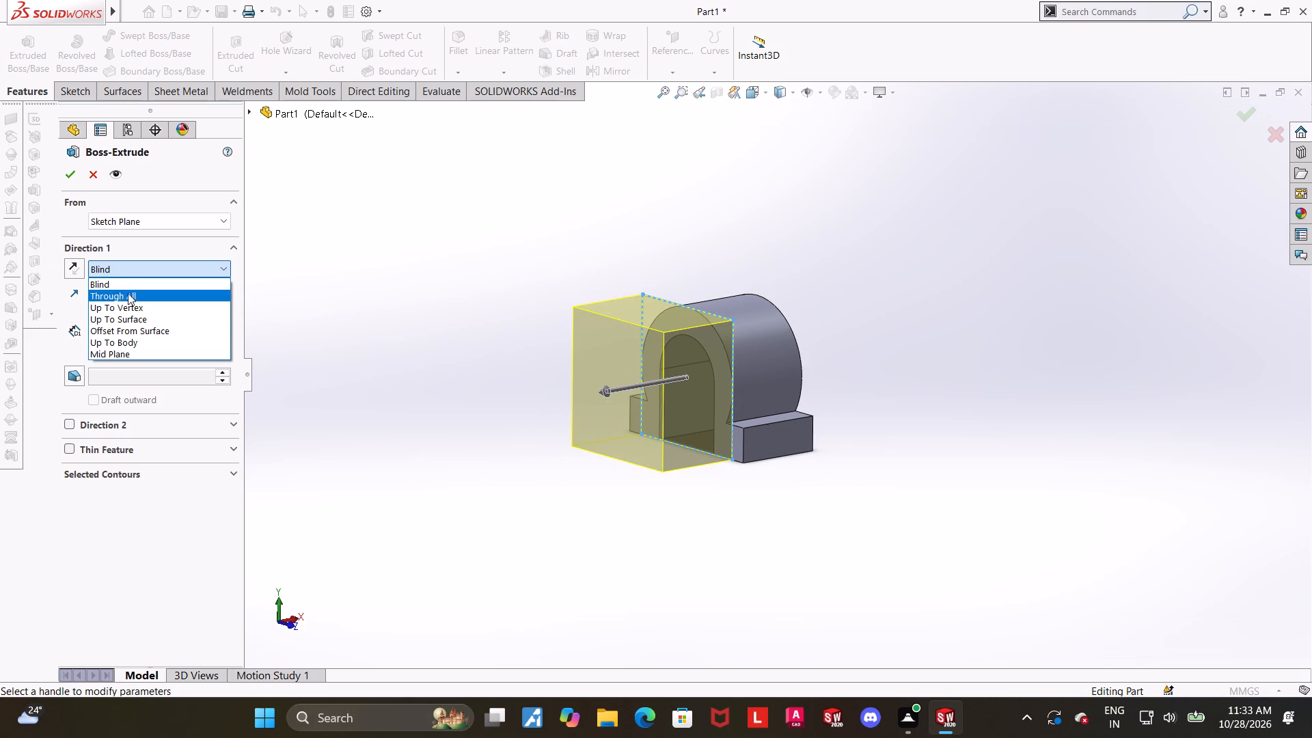
pyautogui.click(126, 286)
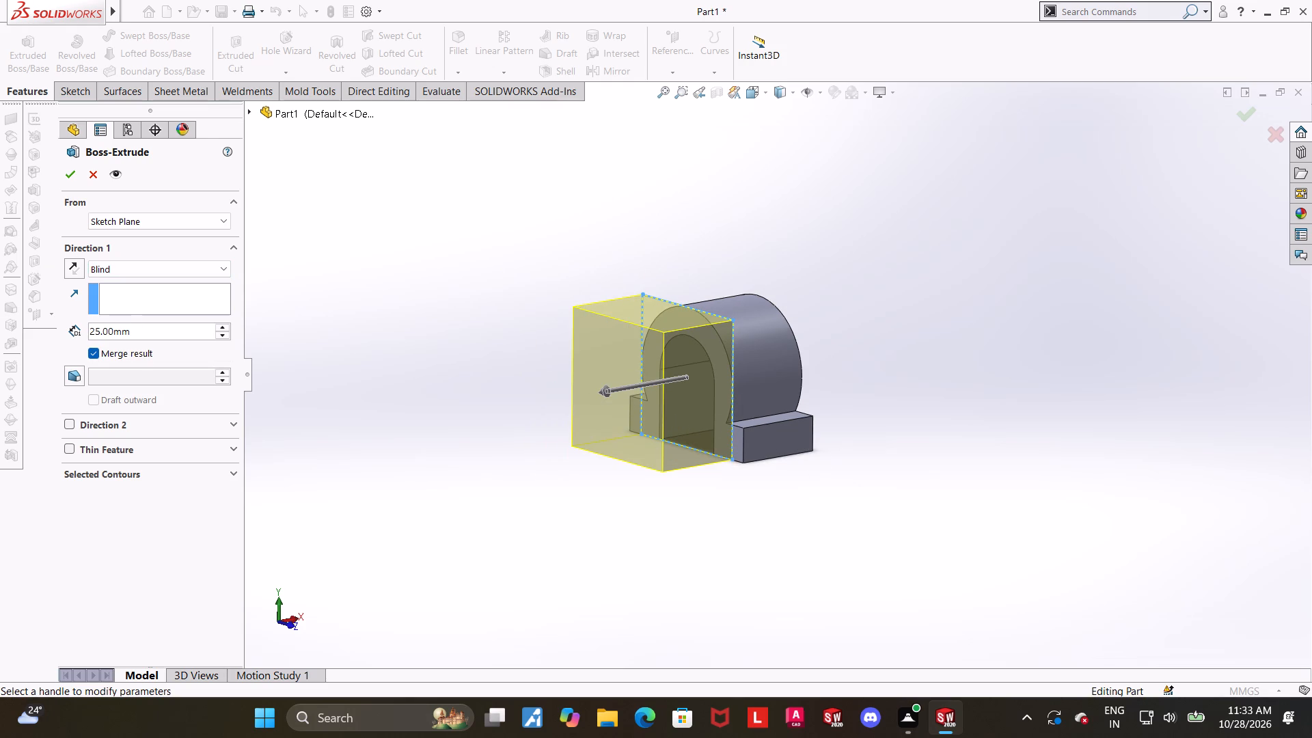
pyautogui.moveTo(161, 330); pyautogui.dragTo(0, 323)
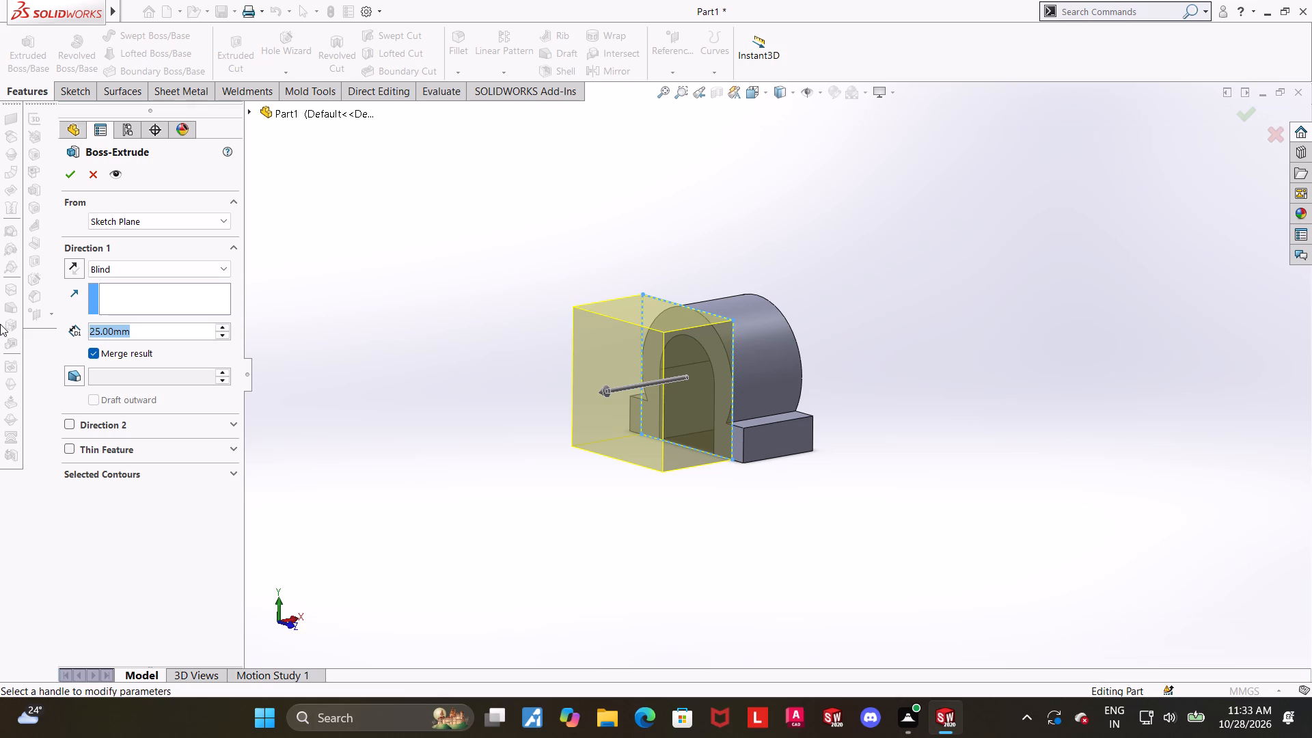
pyautogui.write('80')
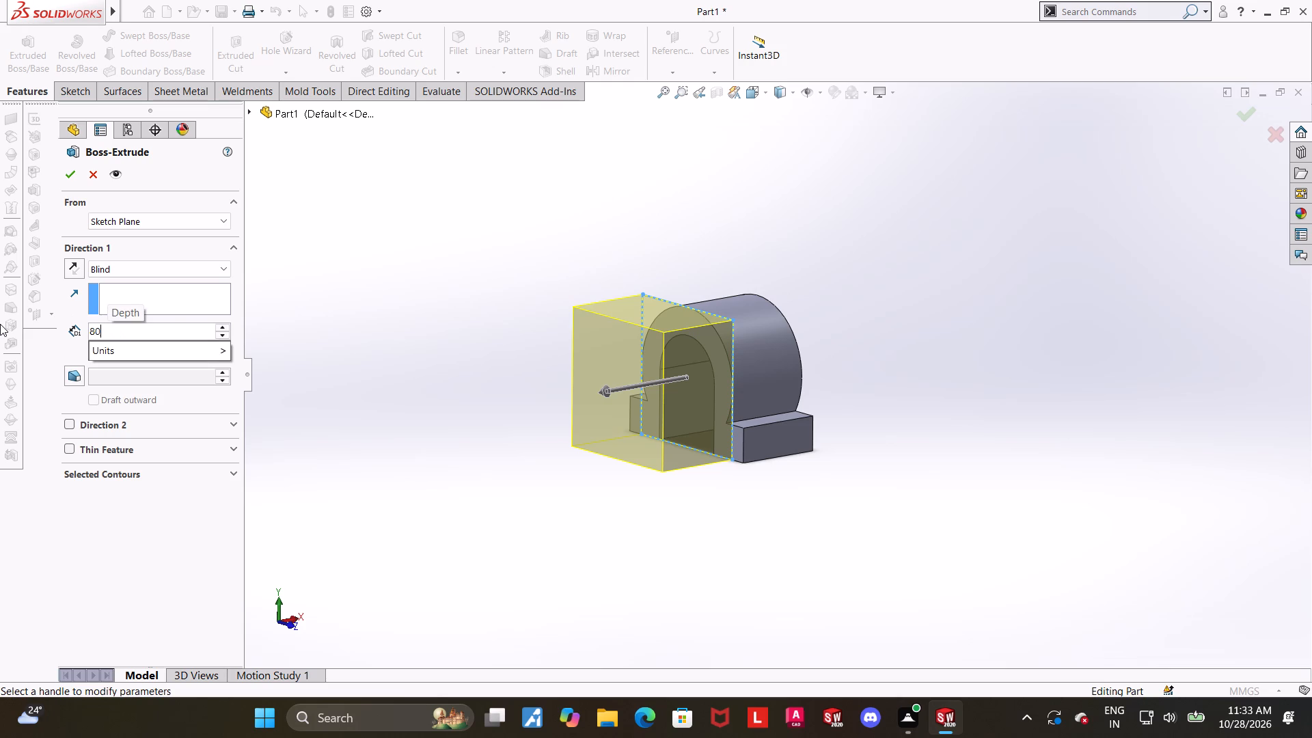
pyautogui.press('-')
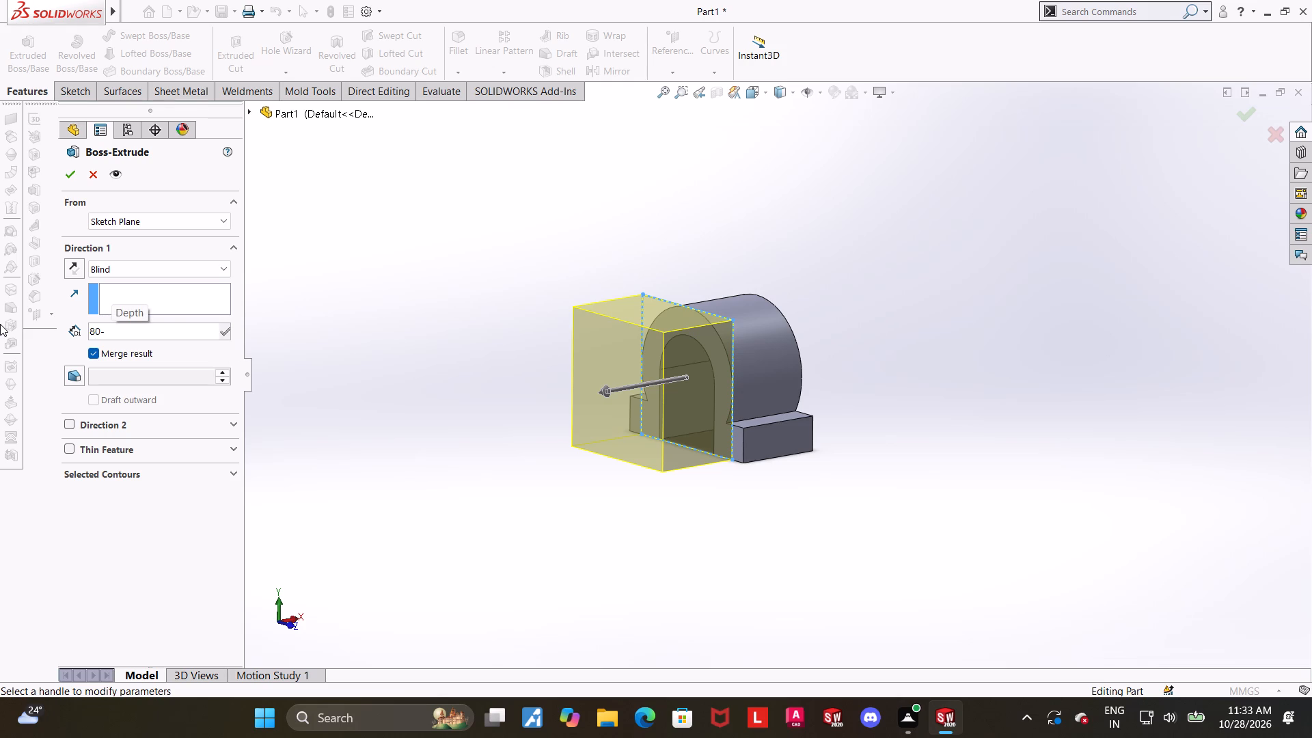
pyautogui.write('25')
pyautogui.press('Return')
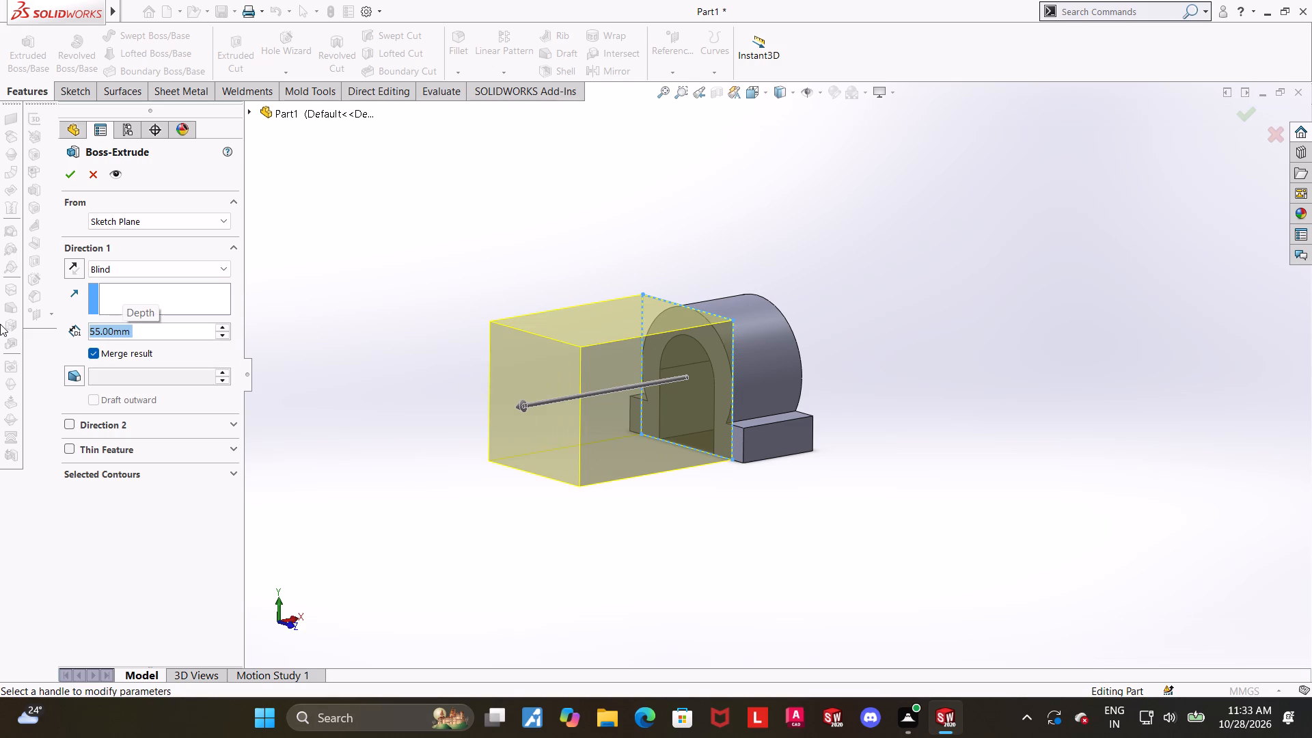
pyautogui.click(71, 172)
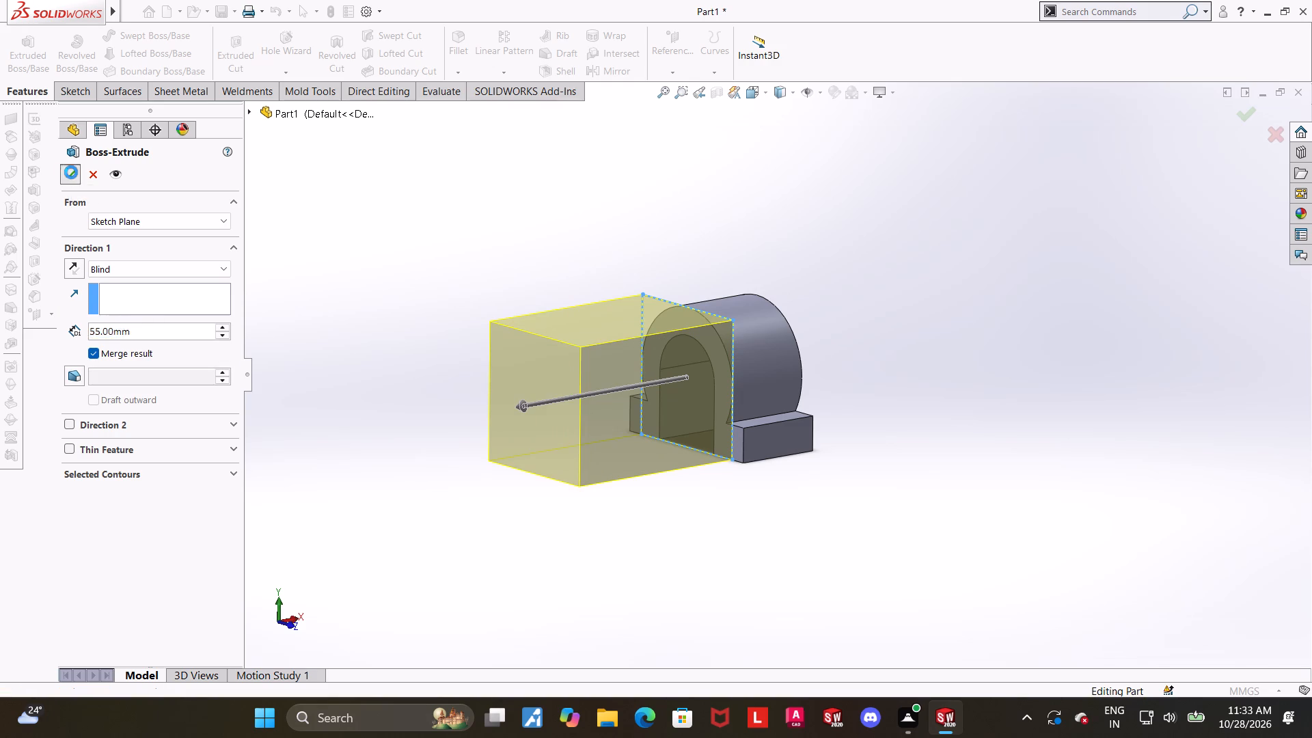
pyautogui.click(922, 466)
# Measure the distance between the square block's outer end face and the arch's opposite end face.
pyautogui.moveTo(868, 436); pyautogui.dragTo(681, 485, button='middle')
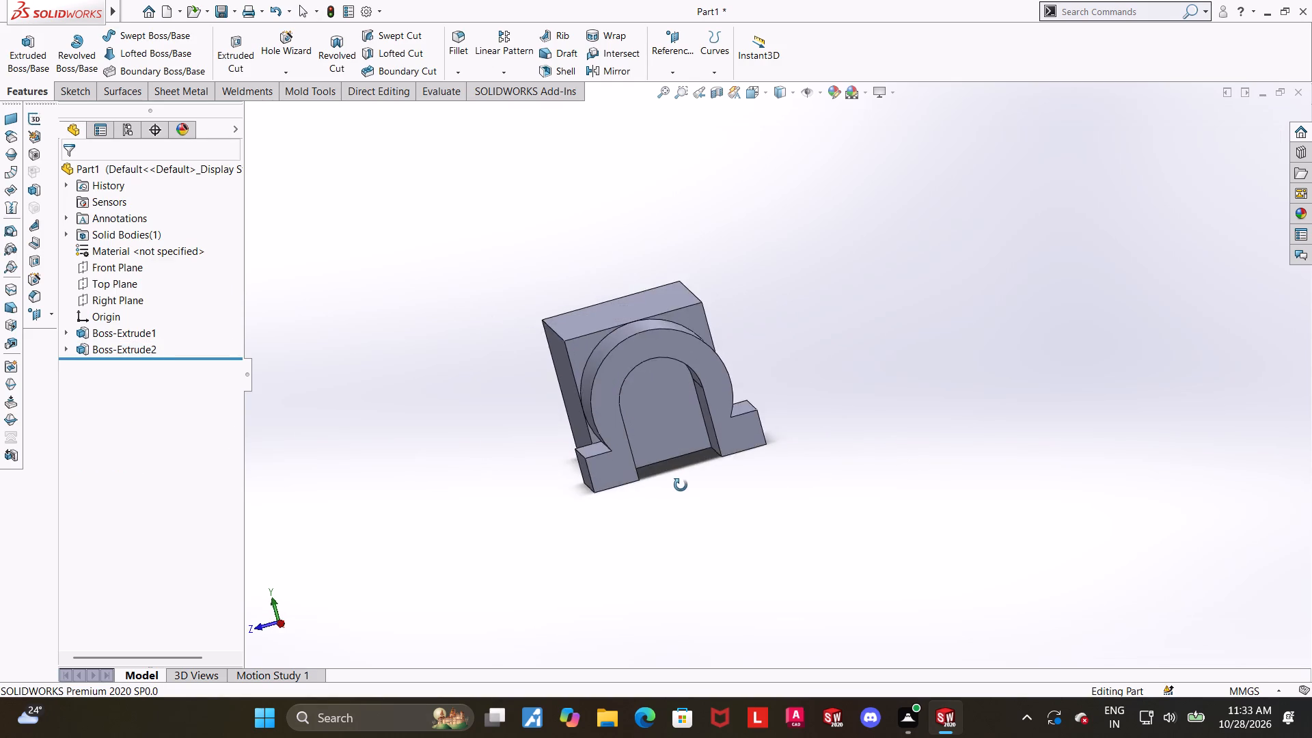
pyautogui.moveTo(681, 485); pyautogui.dragTo(745, 504, button='middle')
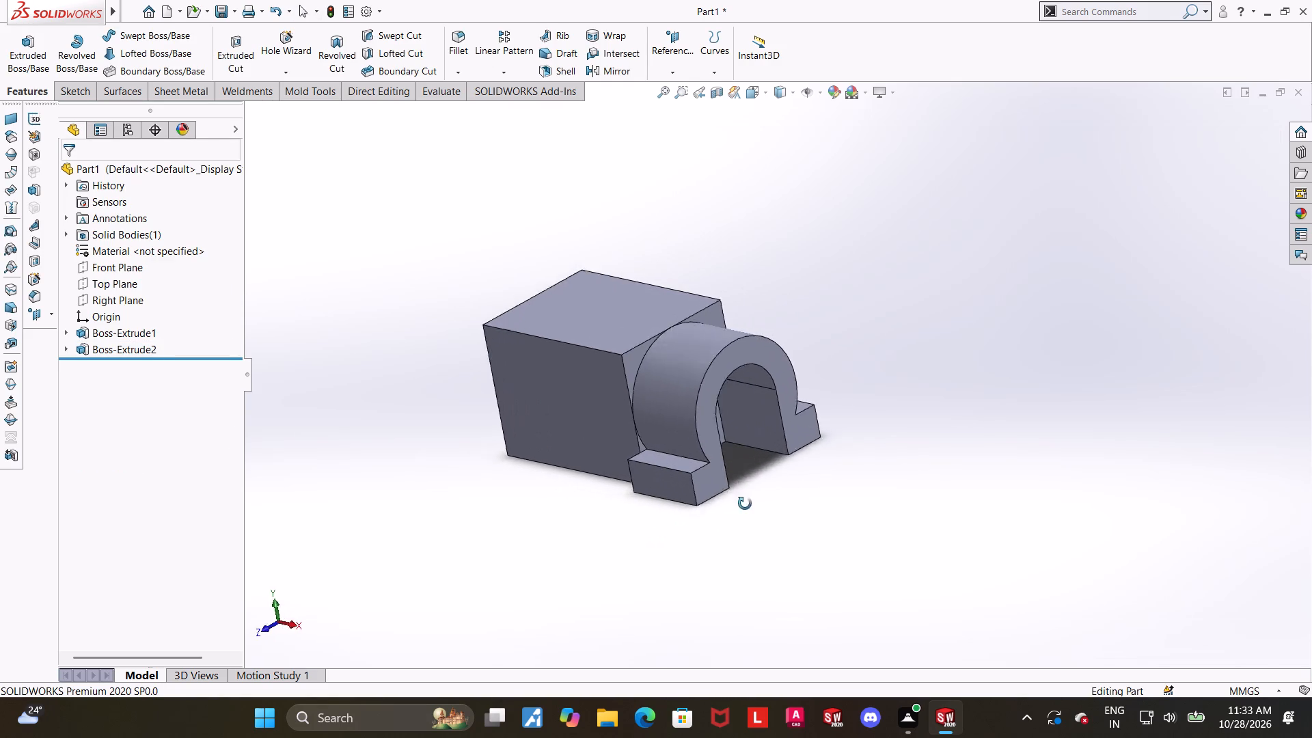
pyautogui.moveTo(745, 504); pyautogui.dragTo(812, 469, button='middle')
pyautogui.scroll(-1, 726, 443)
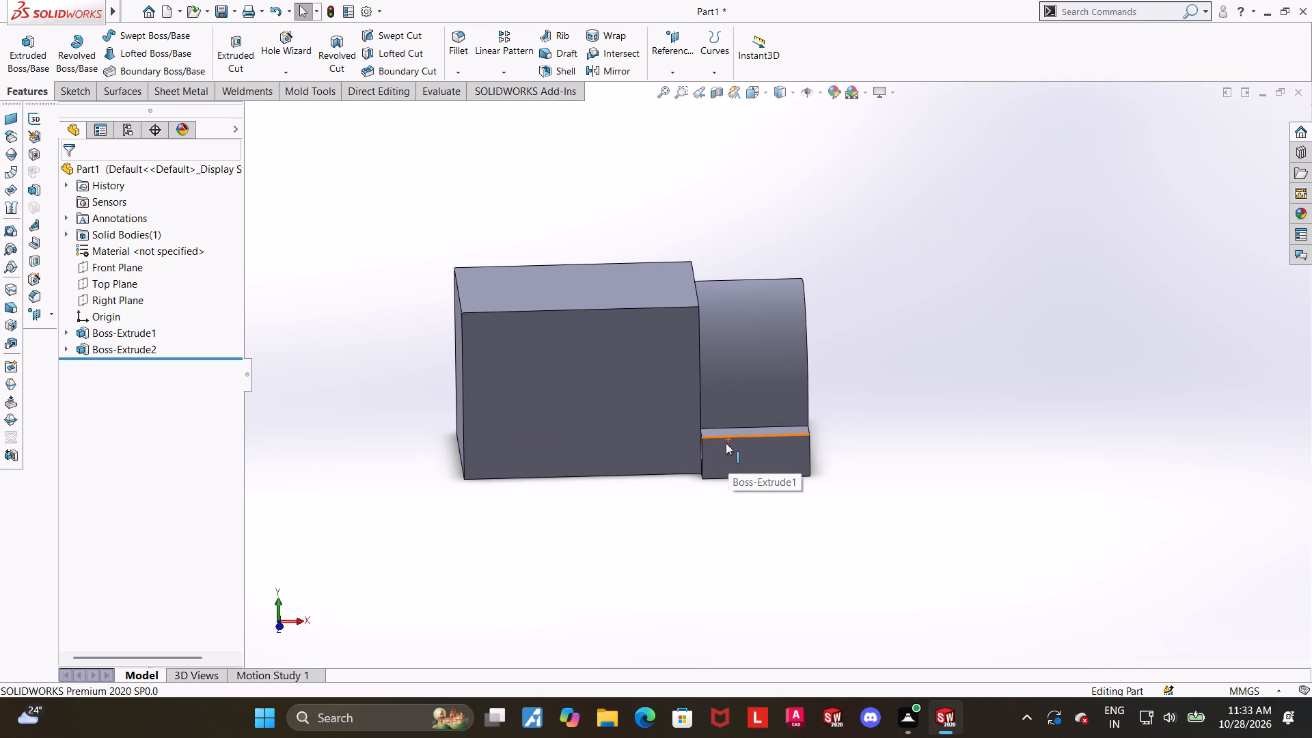
pyautogui.click(420, 85)
pyautogui.click(163, 54)
pyautogui.moveTo(404, 278); pyautogui.dragTo(487, 285, button='middle')
pyautogui.click(517, 372)
pyautogui.moveTo(938, 383); pyautogui.dragTo(766, 360, button='middle')
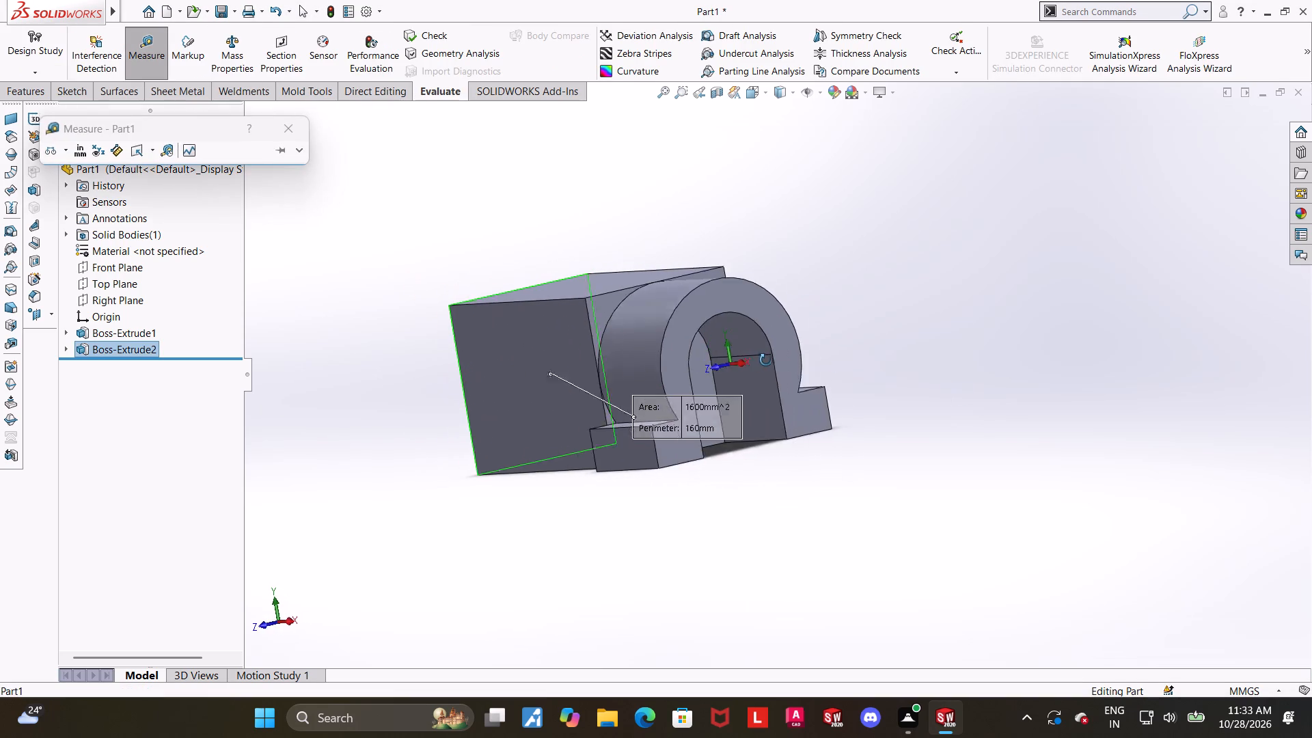
pyautogui.moveTo(766, 360); pyautogui.dragTo(754, 363, button='middle')
pyautogui.click(654, 374)
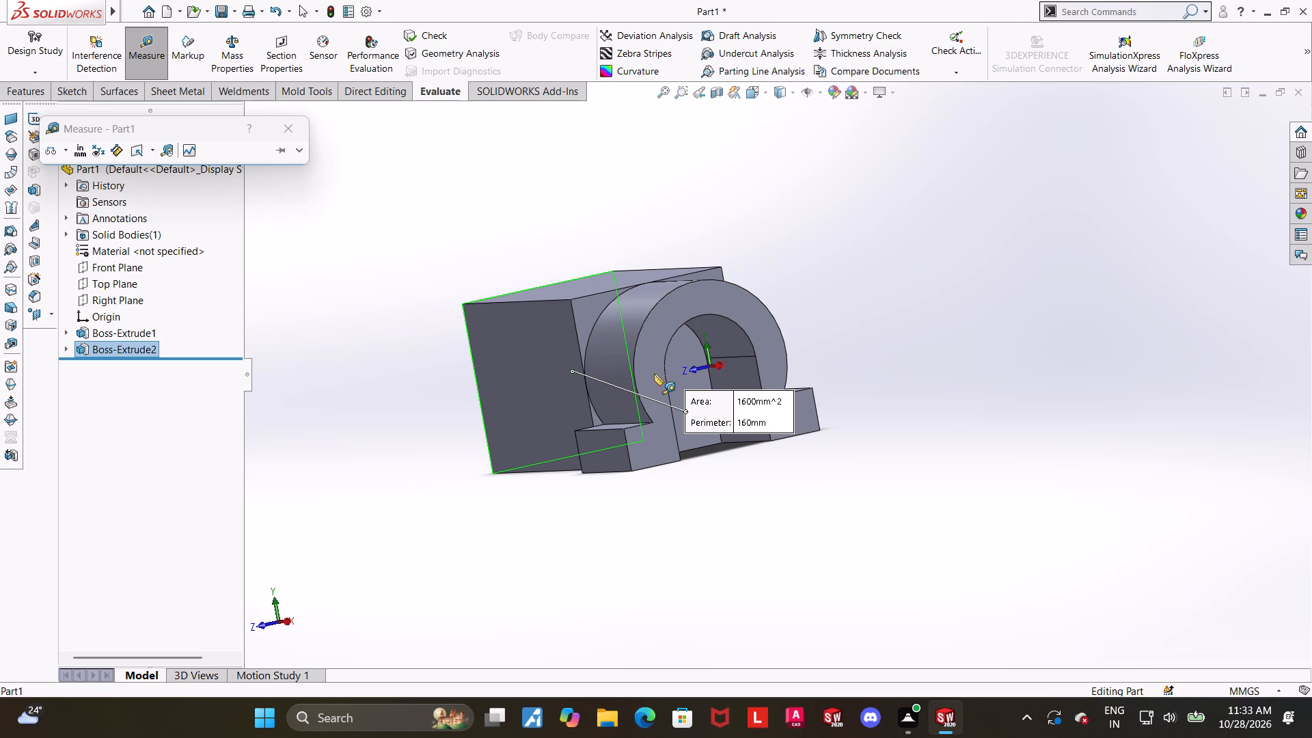
pyautogui.scroll(1, 808, 365)
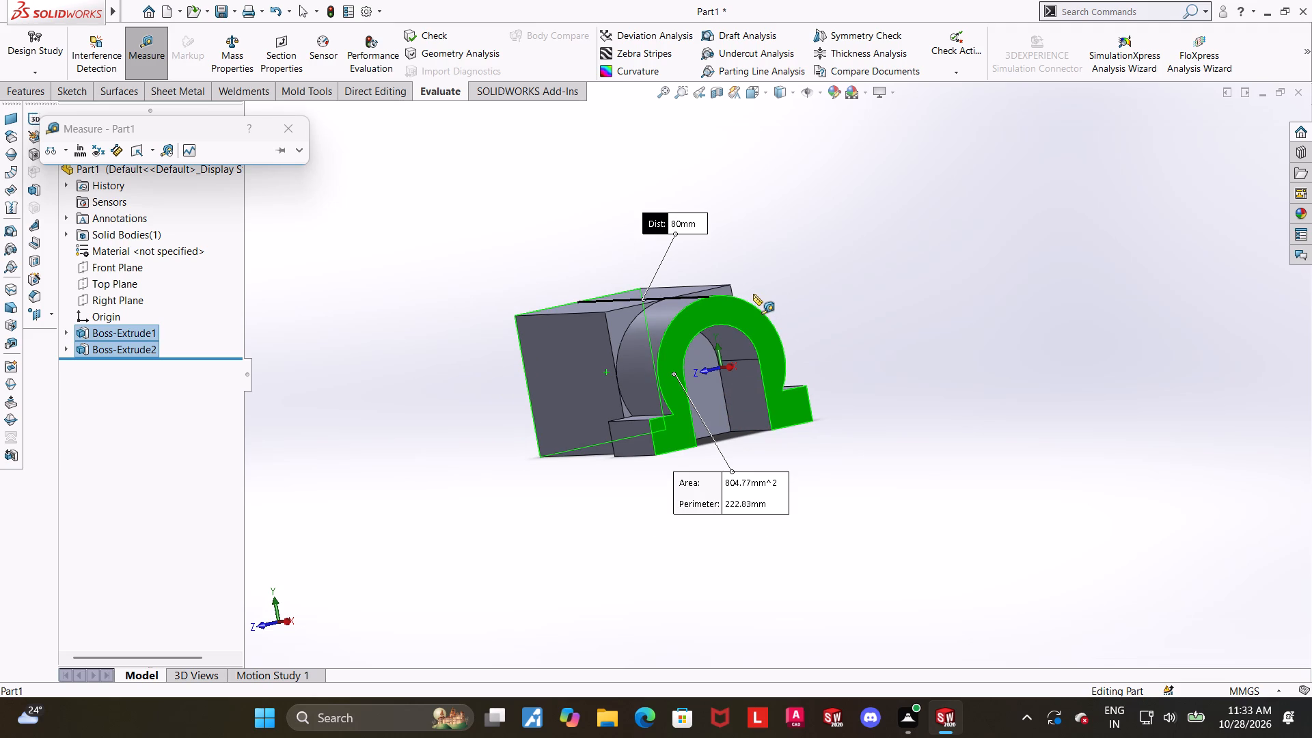
pyautogui.scroll(-2, 753, 294)
pyautogui.scroll(2, 694, 305)
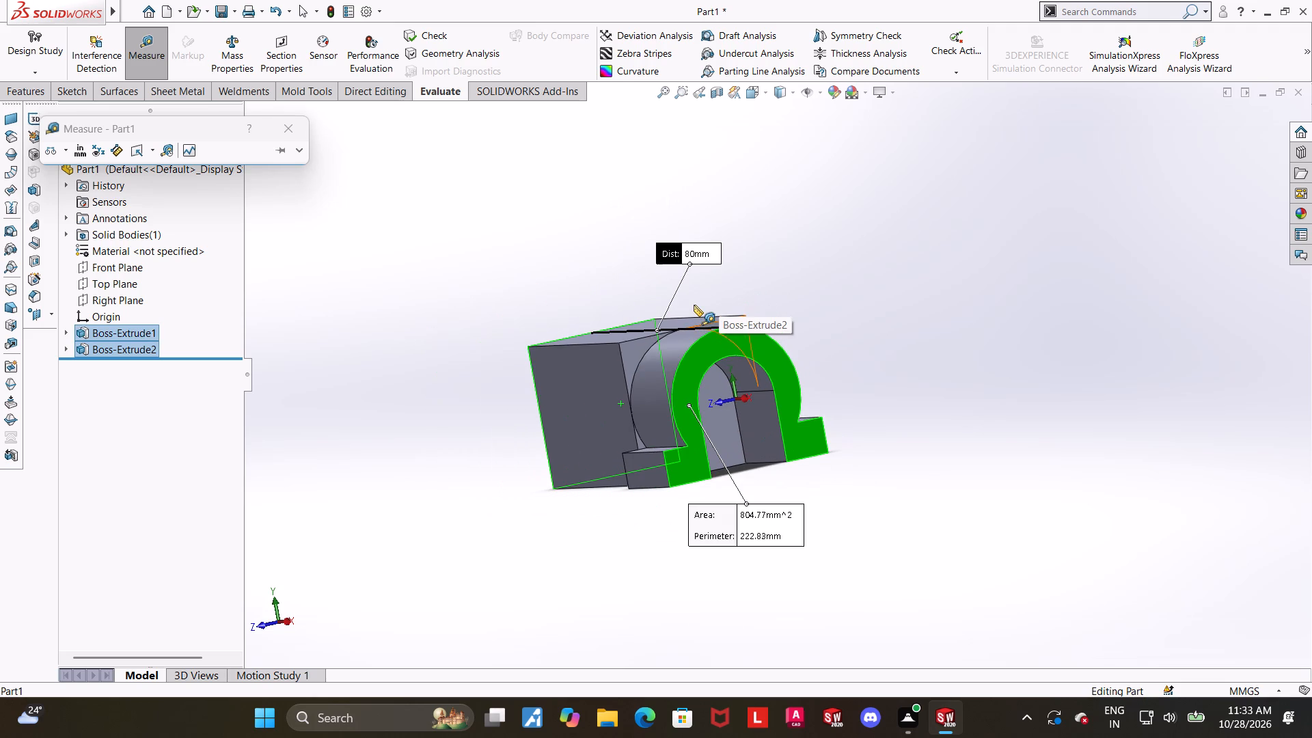
pyautogui.press('Escape')
# Open the square block's sketch for editing and view it face-on.
pyautogui.moveTo(797, 307); pyautogui.dragTo(713, 301, button='middle')
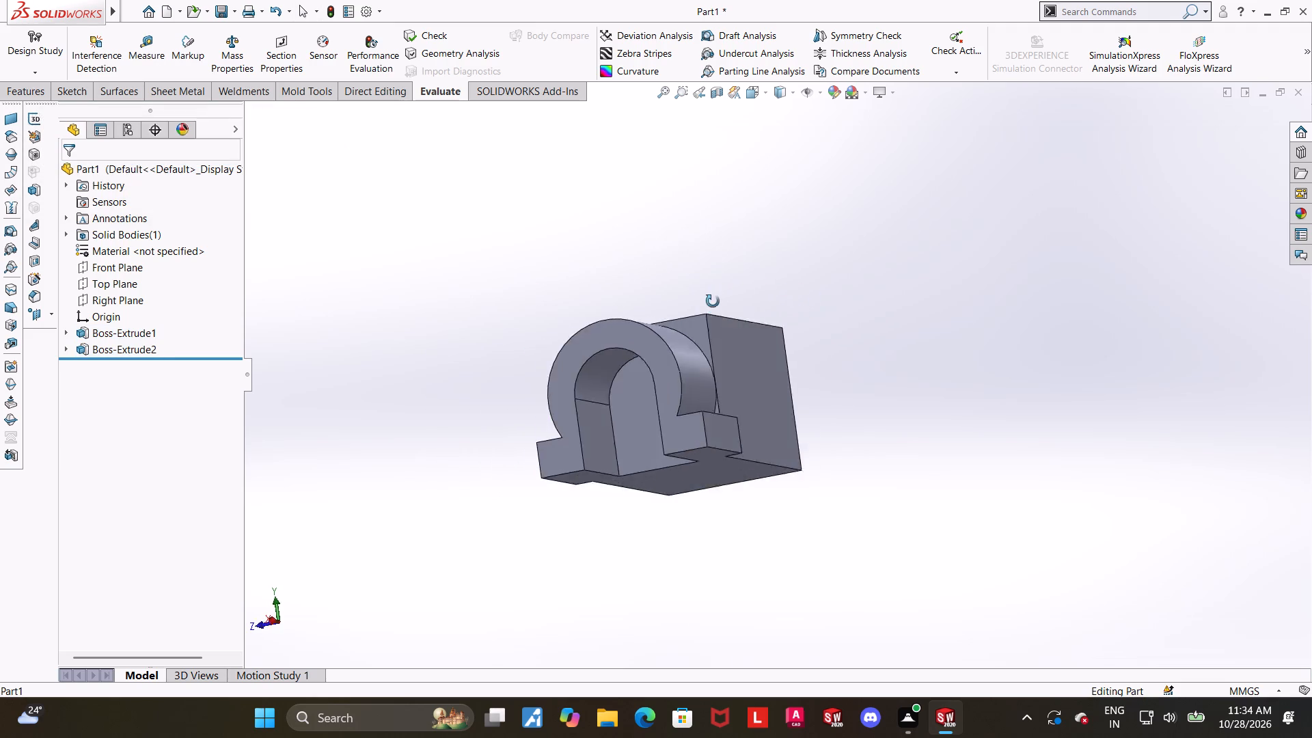
pyautogui.moveTo(713, 301); pyautogui.dragTo(929, 299, button='middle')
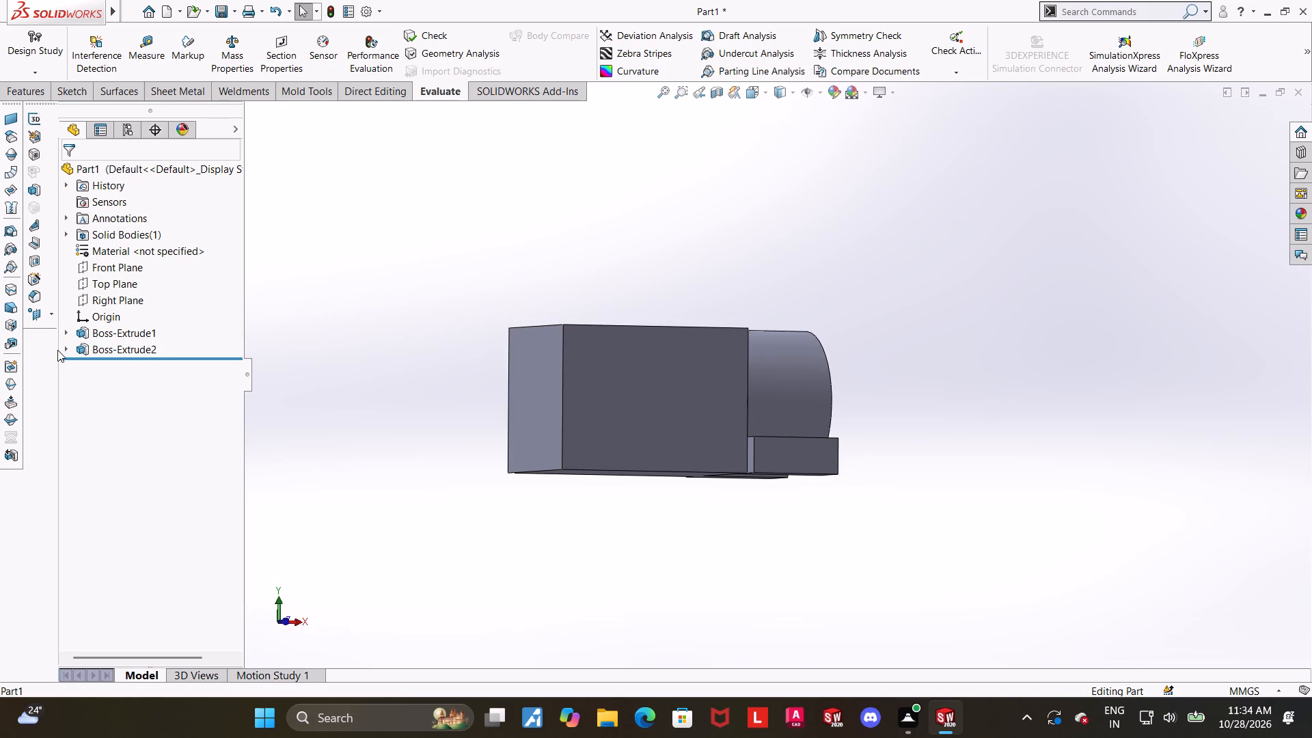
pyautogui.click(57, 350)
pyautogui.click(66, 350)
pyautogui.click(100, 364)
pyautogui.click(115, 327)
pyautogui.click(128, 359)
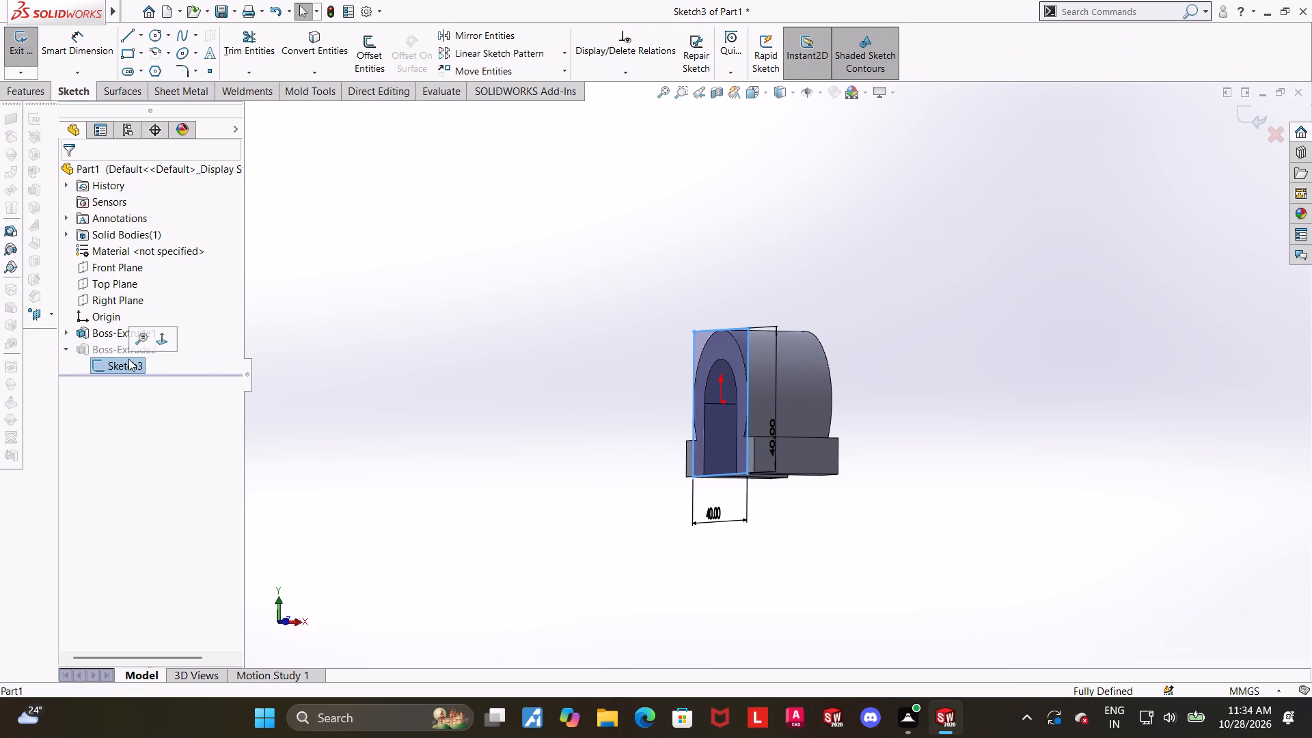
pyautogui.click(167, 338)
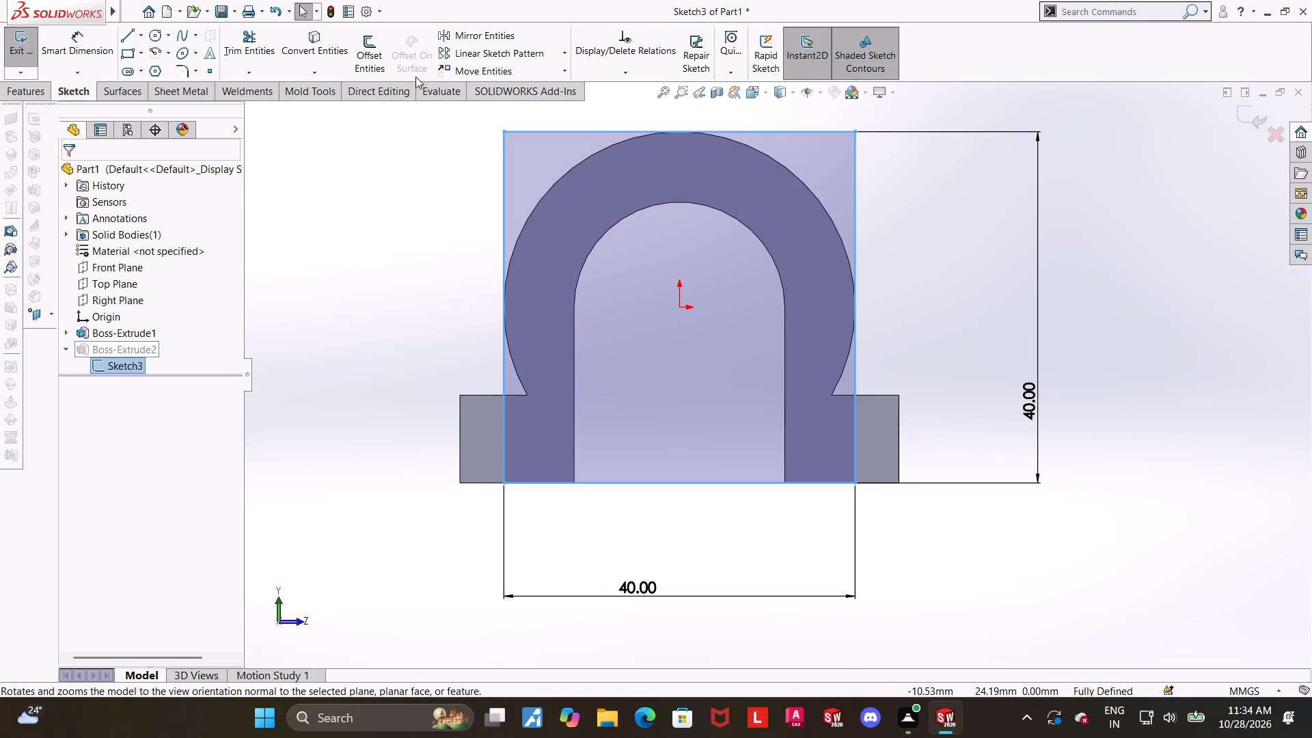
# Convert the arch opening's inner arc and its two straight vertical edges into sketch entities.
pyautogui.click(308, 42)
pyautogui.scroll(1, 797, 295)
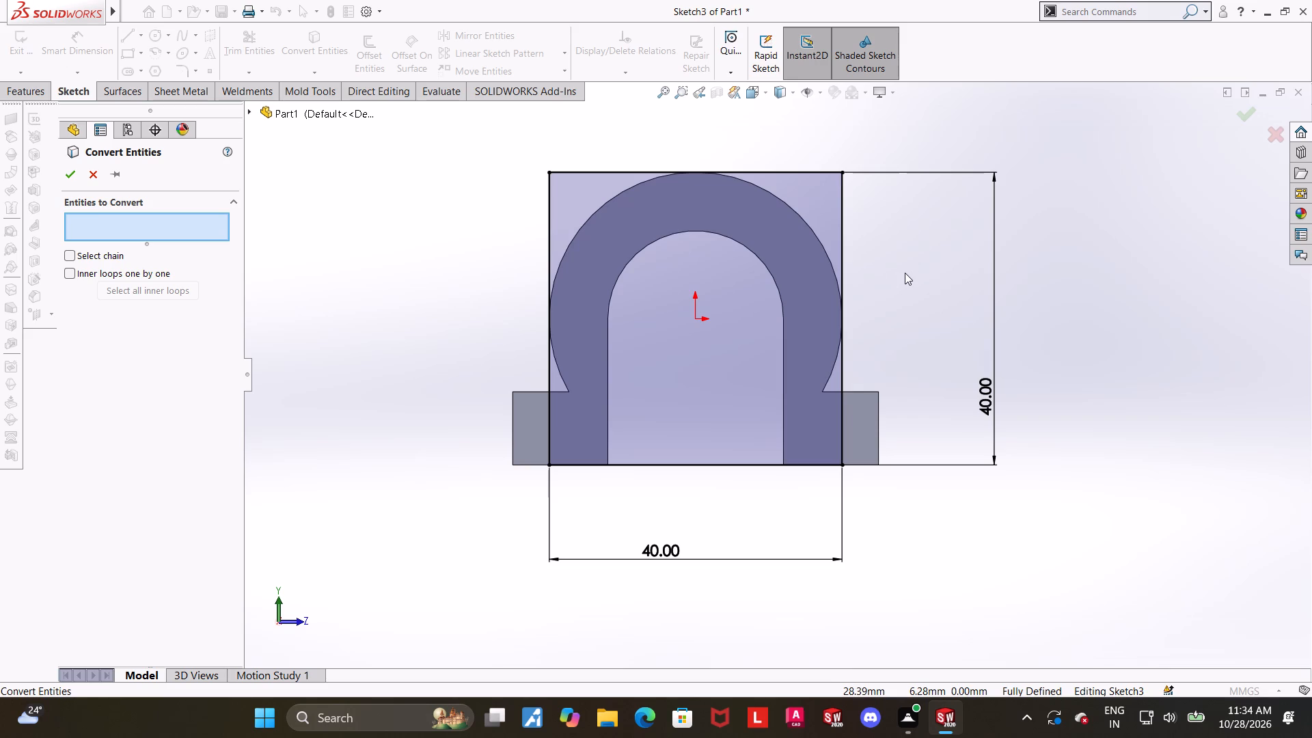
pyautogui.scroll(1, 845, 310)
pyautogui.scroll(-2, 1162, 325)
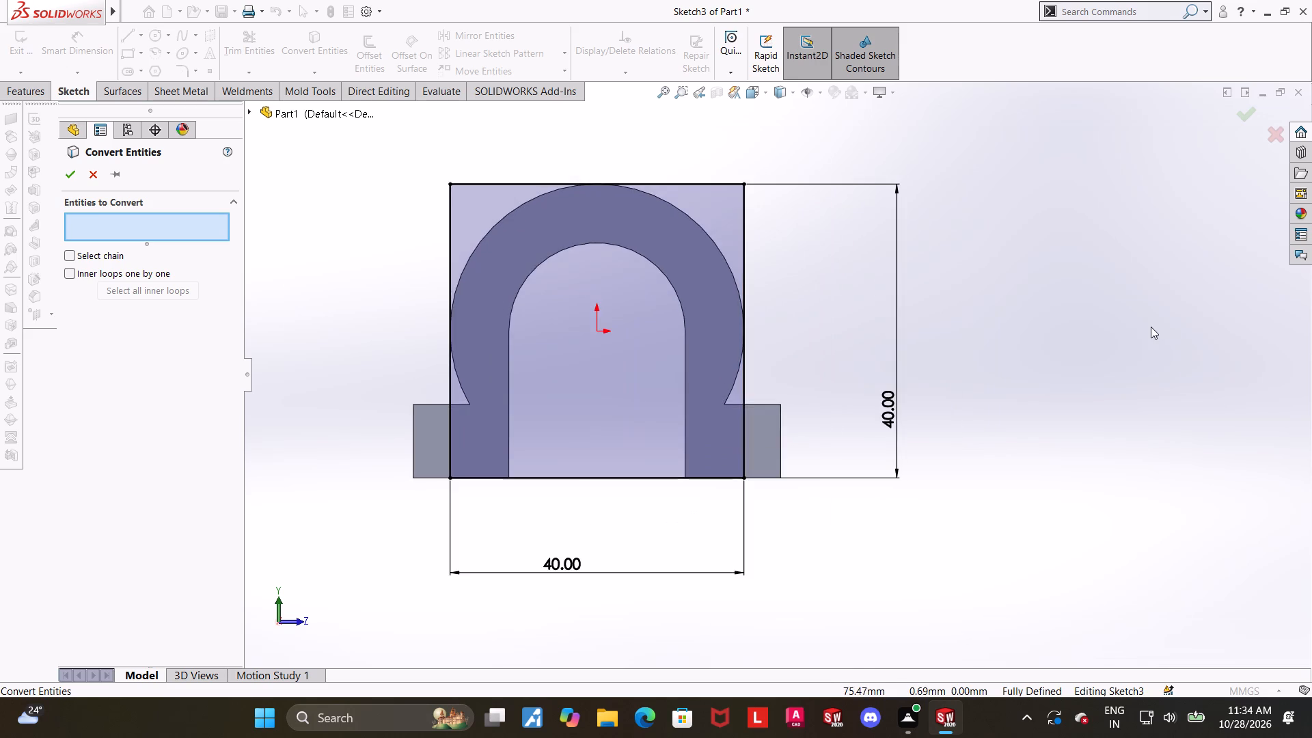
pyautogui.scroll(2, 1017, 327)
pyautogui.scroll(1, 529, 311)
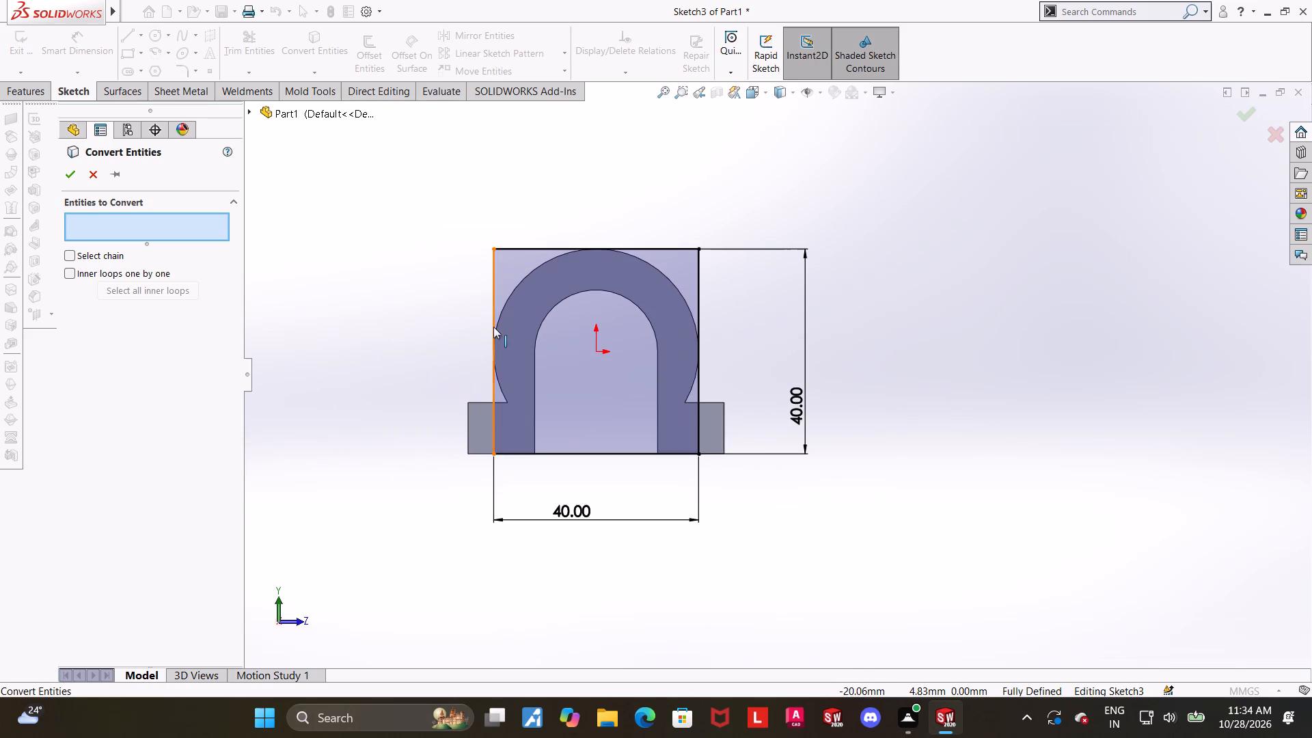
pyautogui.click(579, 294)
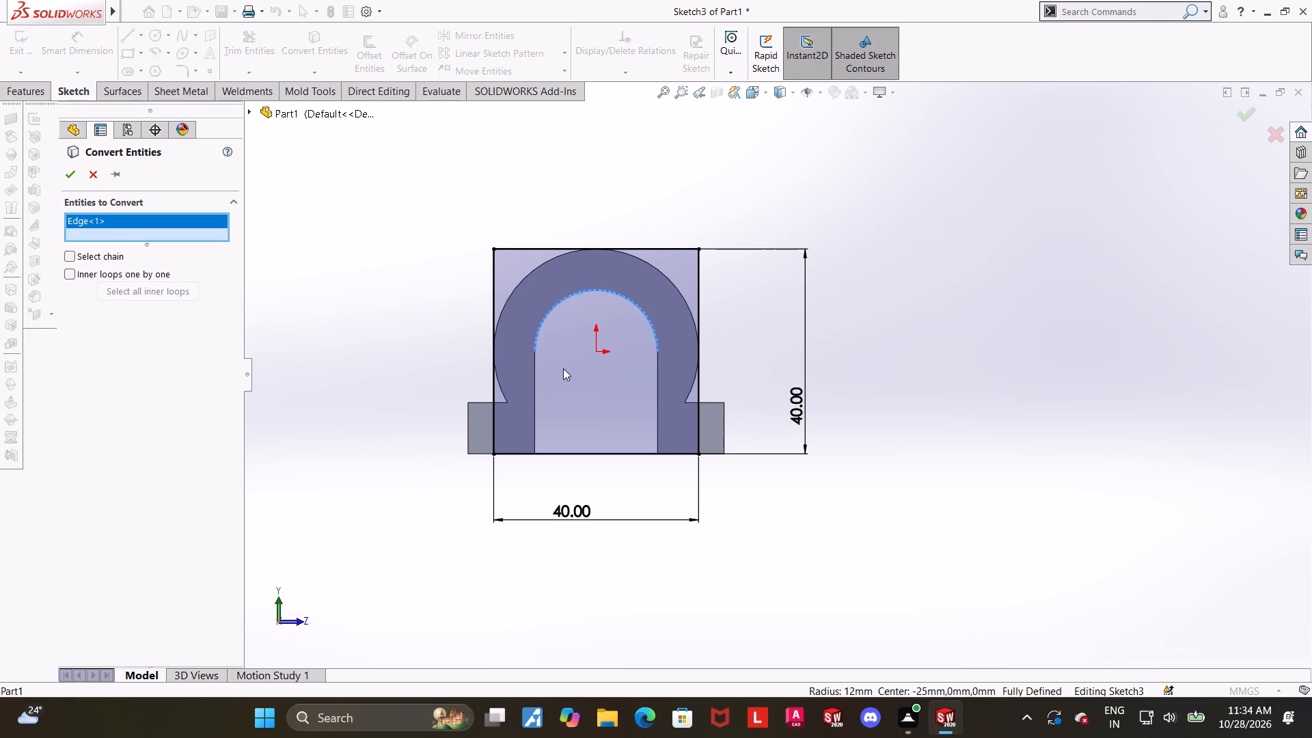
pyautogui.click(536, 364)
pyautogui.click(656, 376)
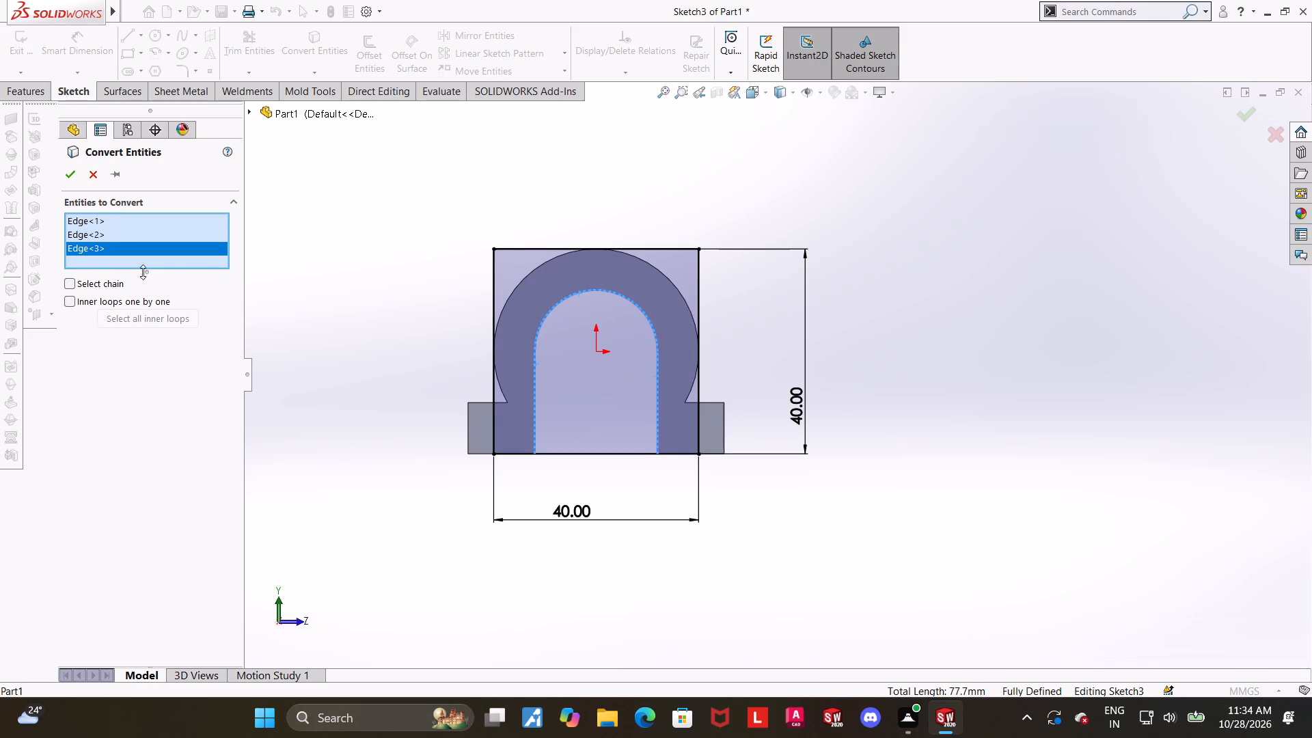
pyautogui.click(62, 180)
# Draw a 24 mm horizontal line joining the lower ends of the two converted vertical edges.
pyautogui.click(120, 32)
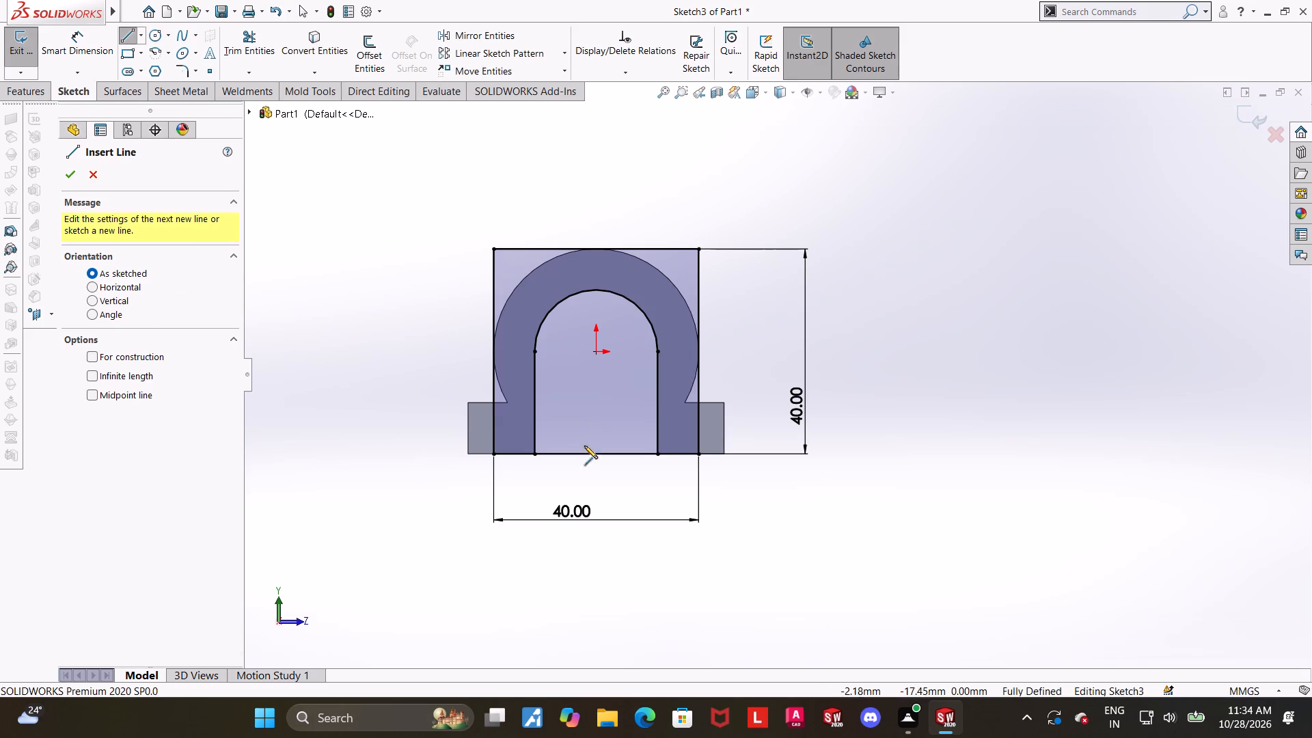
pyautogui.click(535, 458)
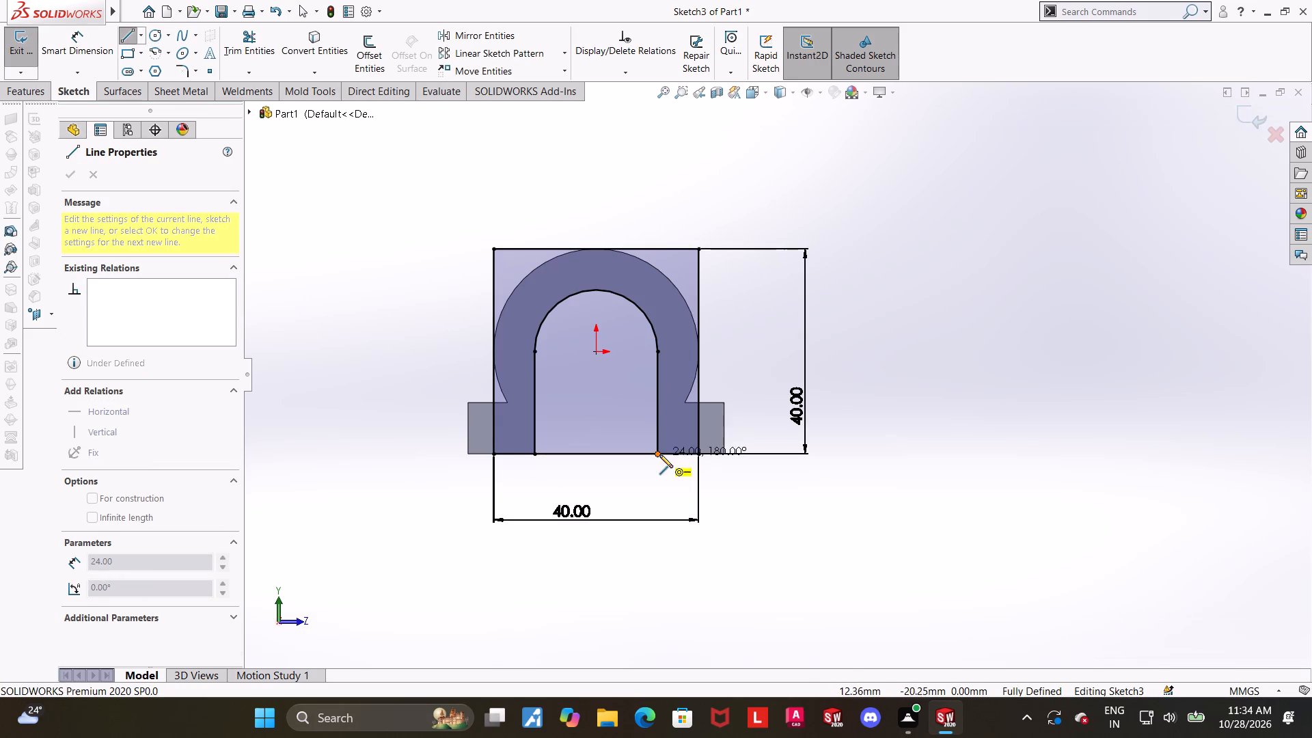
pyautogui.click(659, 454)
pyautogui.press('Escape')
pyautogui.press('Escape')
pyautogui.press('Escape')
# Try to exit the sketch, and examine its problem geometry with Check Sketch for Feature.
pyautogui.click(1255, 122)
pyautogui.scroll(4, 1014, 249)
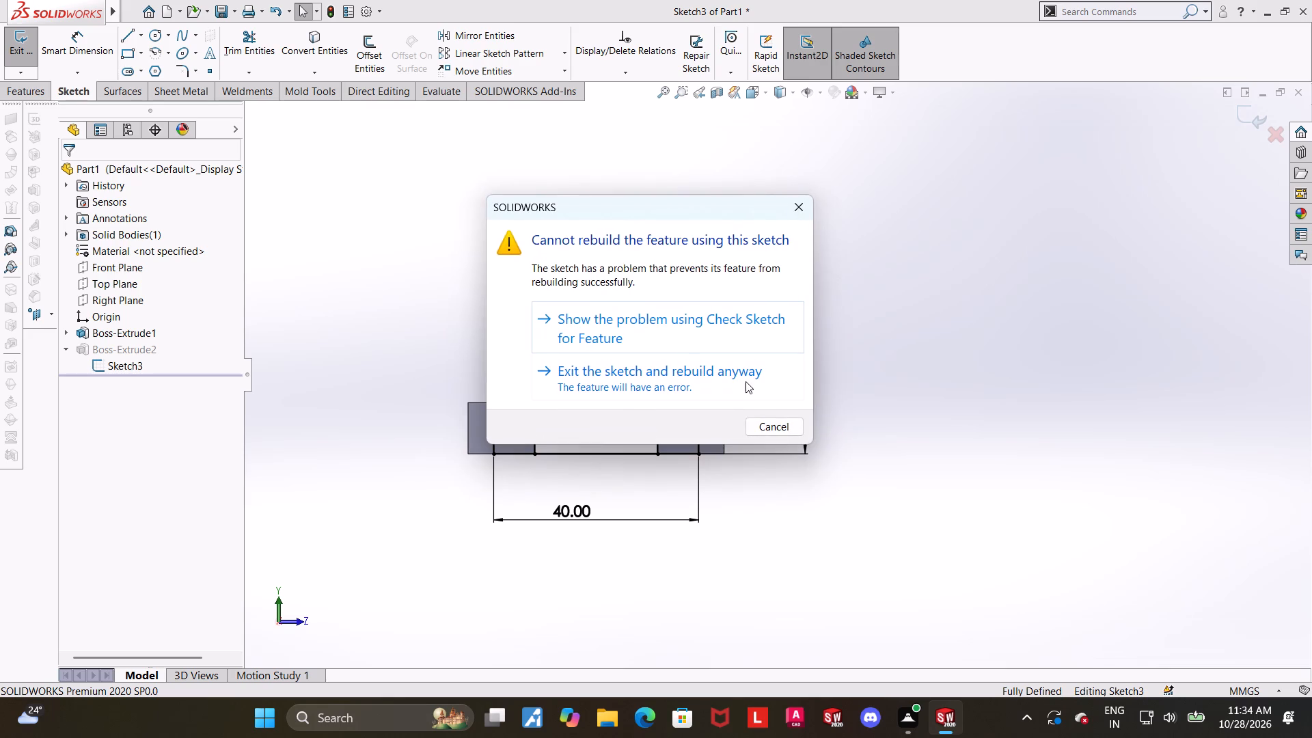
pyautogui.click(688, 338)
pyautogui.click(690, 357)
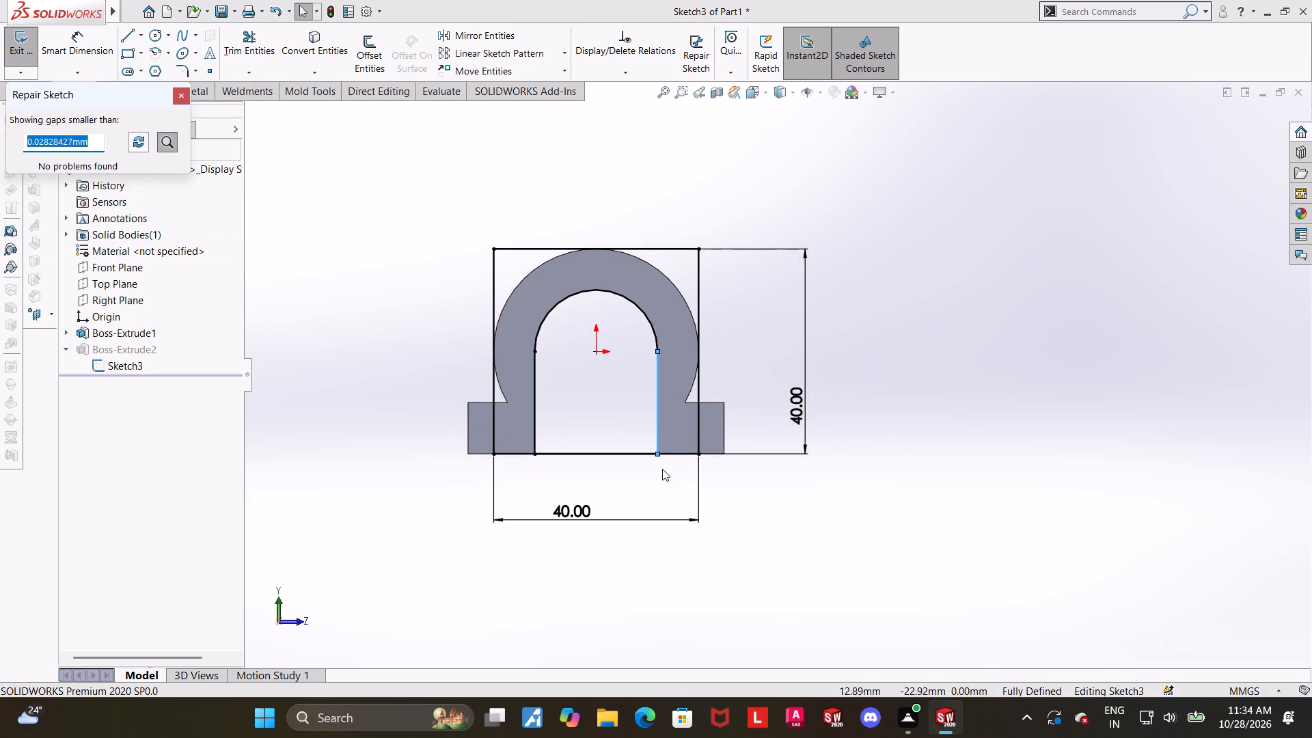
pyautogui.scroll(-3, 682, 423)
pyautogui.press('Escape')
pyautogui.click(945, 538)
pyautogui.scroll(-2, 673, 424)
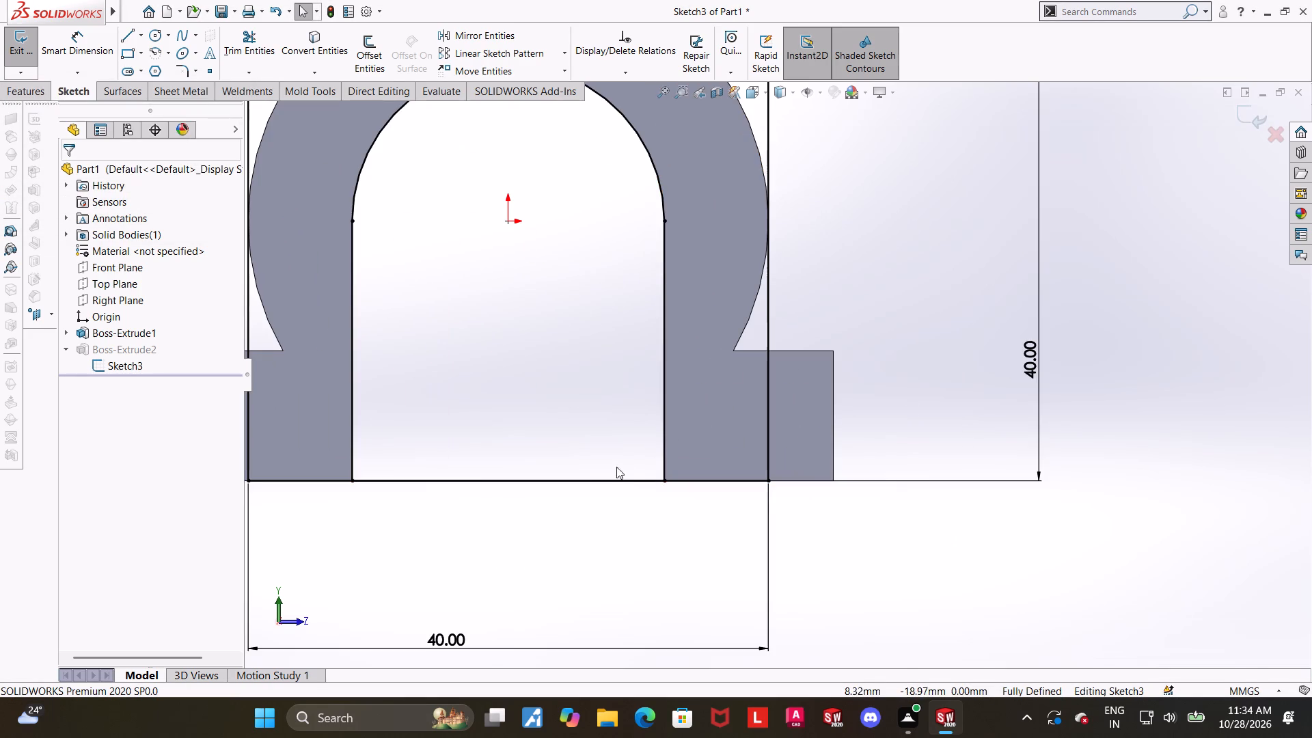
# Undo the closing line and the converted arch edges in the square block's sketch, and exit the sketch.
pyautogui.hotkey('ctrl', 'z')
pyautogui.hotkey('ctrl', 'z')
pyautogui.click(631, 525)
pyautogui.scroll(5, 633, 524)
pyautogui.press('Escape')
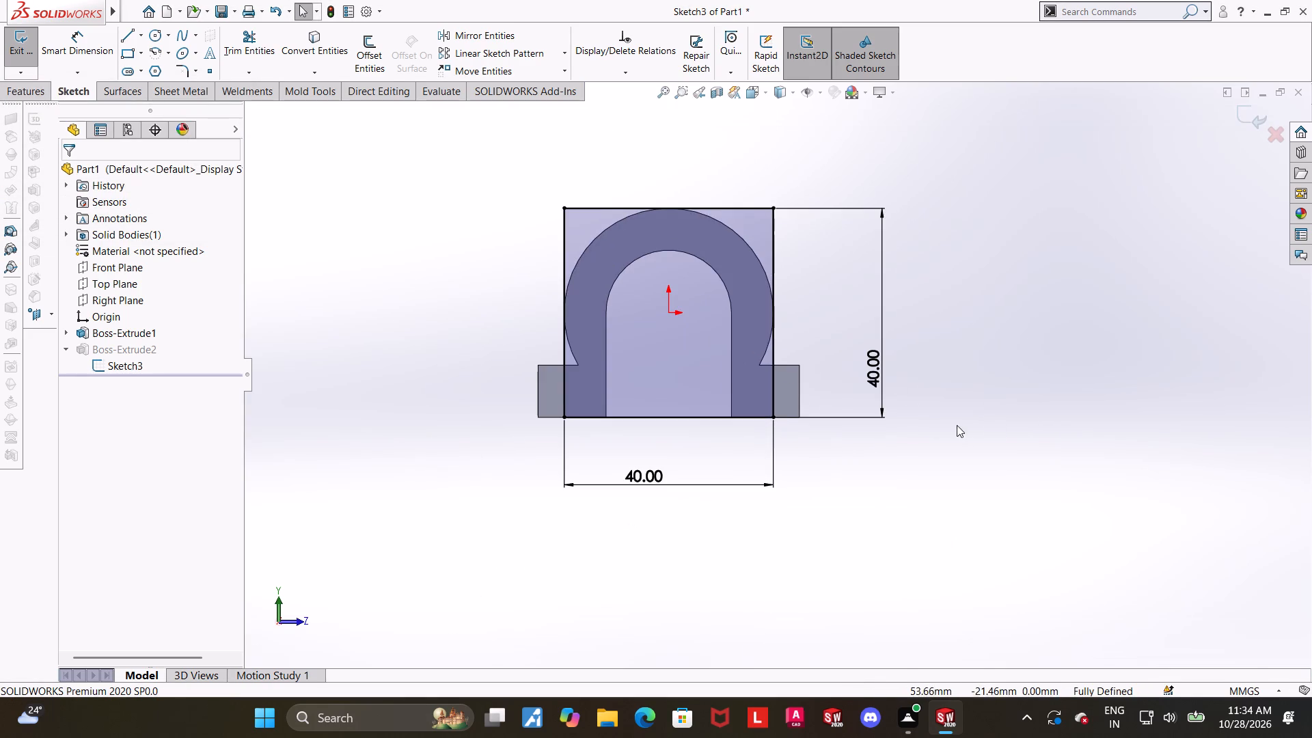
pyautogui.press('Escape')
pyautogui.moveTo(951, 422); pyautogui.dragTo(1022, 431, button='middle')
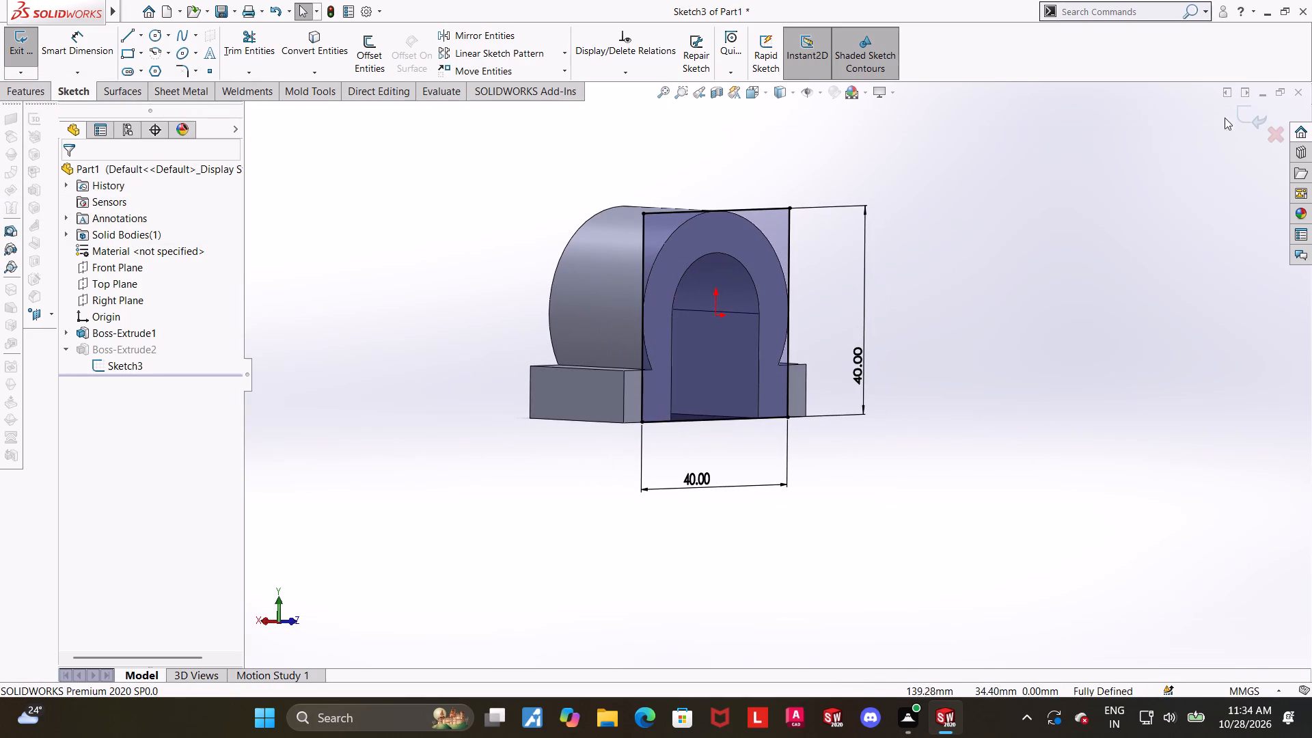
pyautogui.click(1235, 121)
pyautogui.click(1240, 121)
# Start a new sketch on the Front Plane and view it face-on.
pyautogui.moveTo(1106, 186); pyautogui.dragTo(821, 236, button='middle')
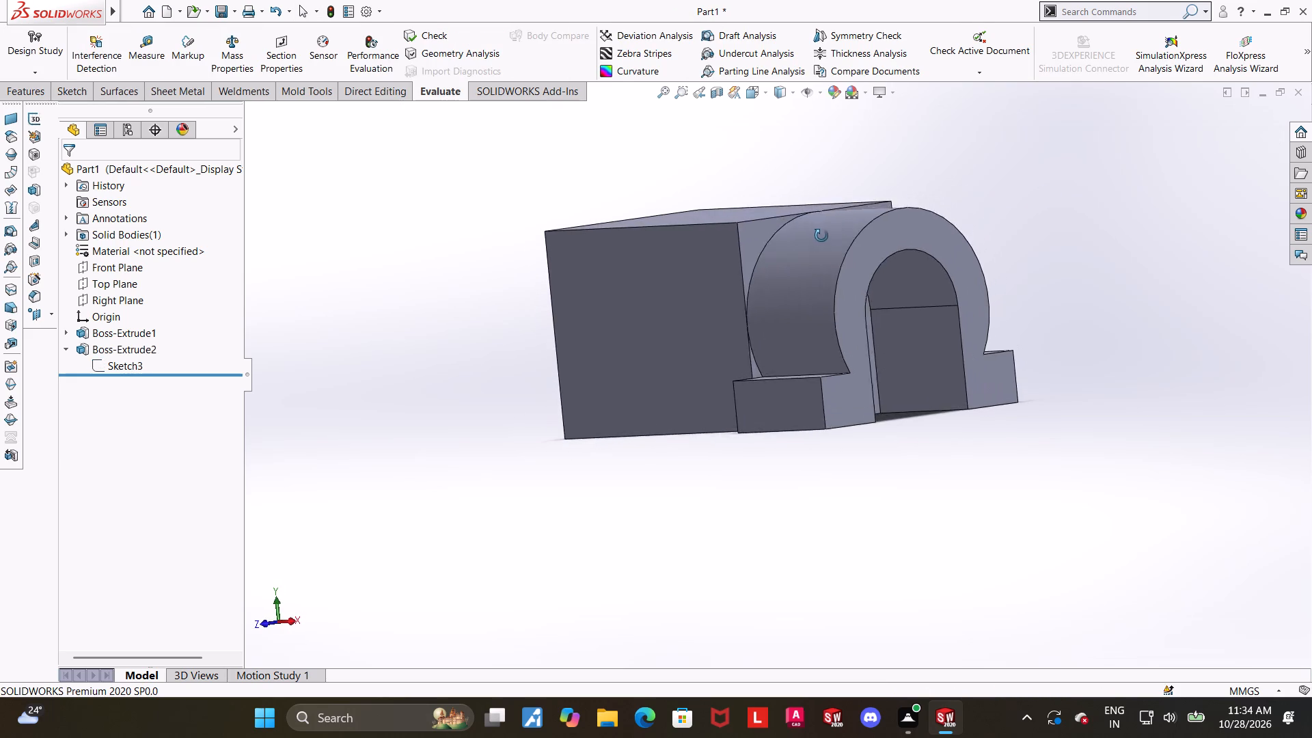
pyautogui.moveTo(821, 236); pyautogui.dragTo(788, 260, button='middle')
pyautogui.moveTo(793, 254); pyautogui.dragTo(859, 221, button='middle')
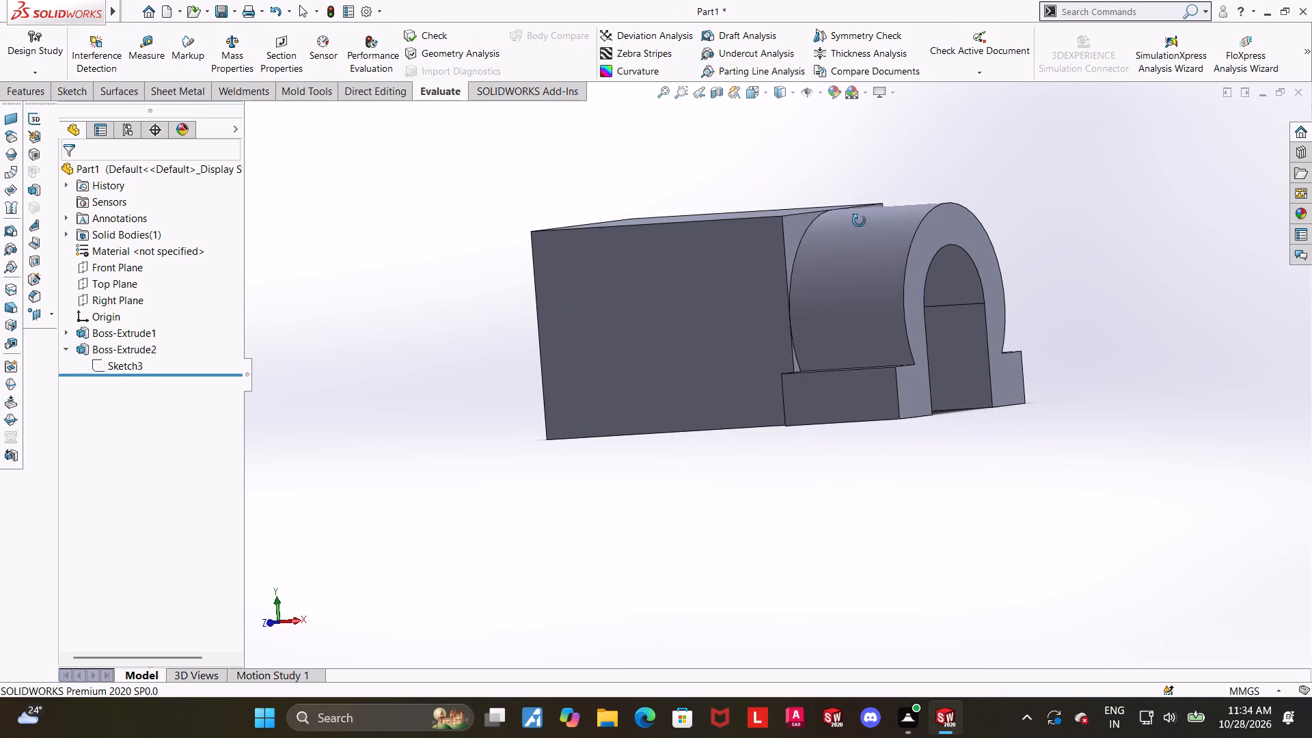
pyautogui.moveTo(859, 221); pyautogui.dragTo(879, 237, button='middle')
pyautogui.click(113, 271)
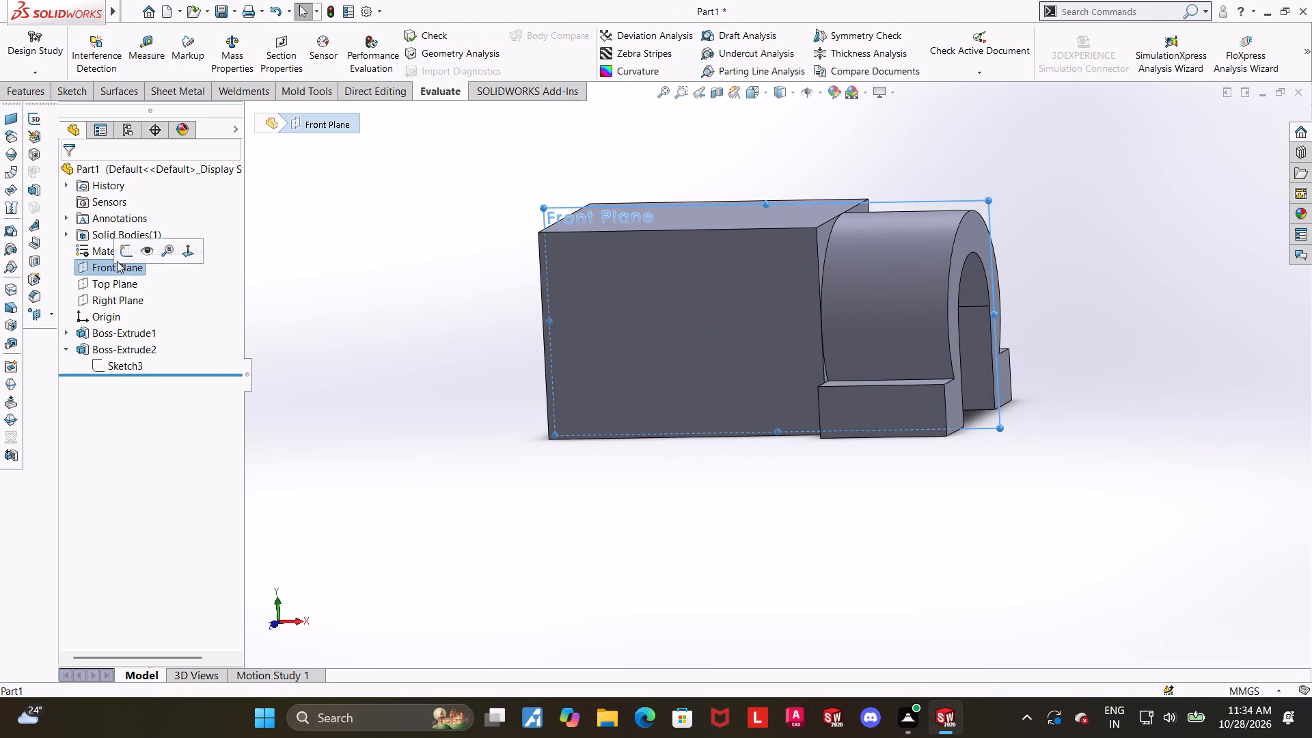
pyautogui.click(121, 257)
pyautogui.click(109, 389)
pyautogui.click(137, 386)
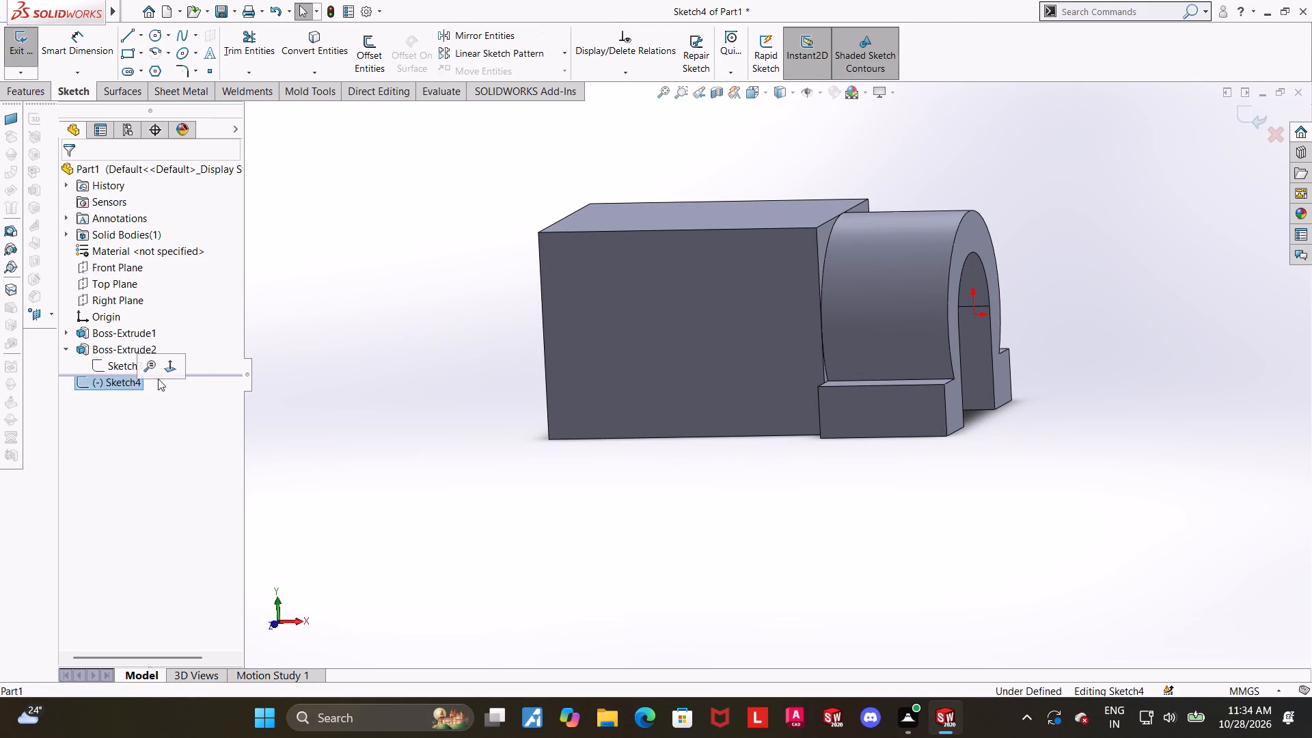
pyautogui.click(164, 370)
pyautogui.click(493, 422)
pyautogui.click(138, 389)
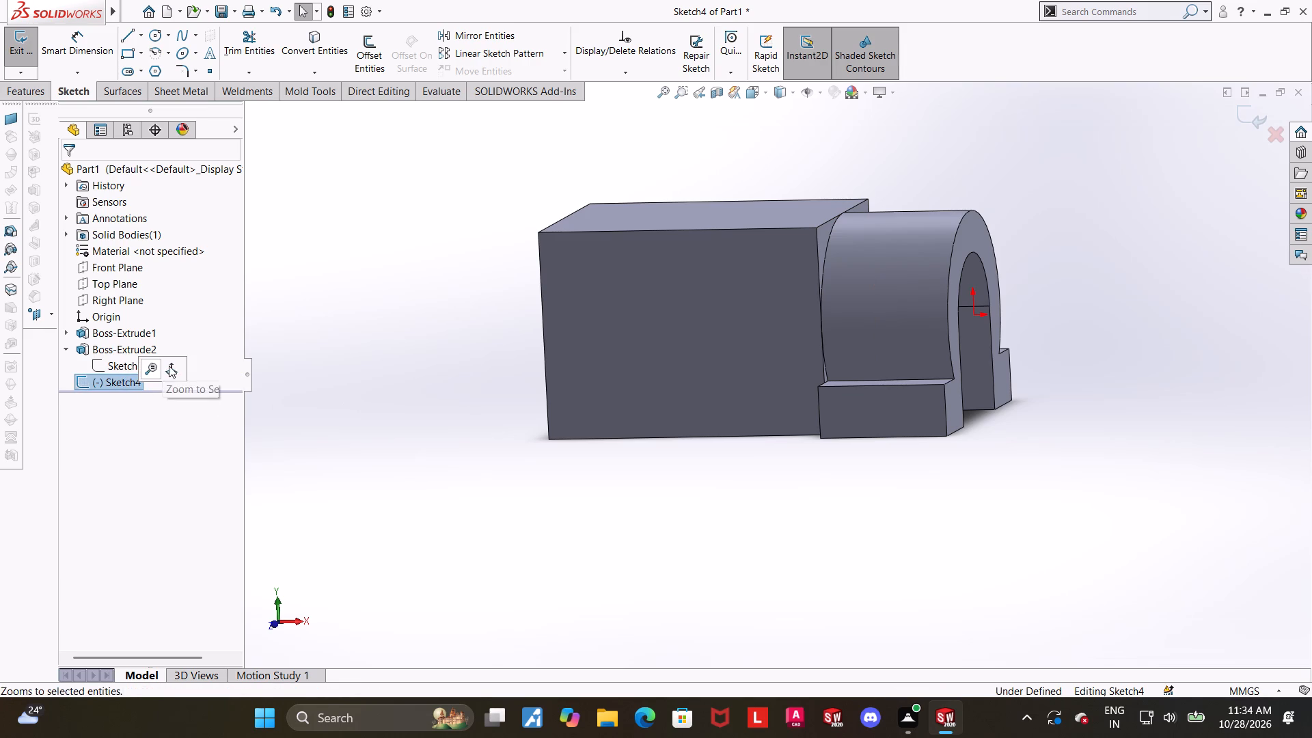
pyautogui.click(169, 366)
pyautogui.scroll(6, 803, 402)
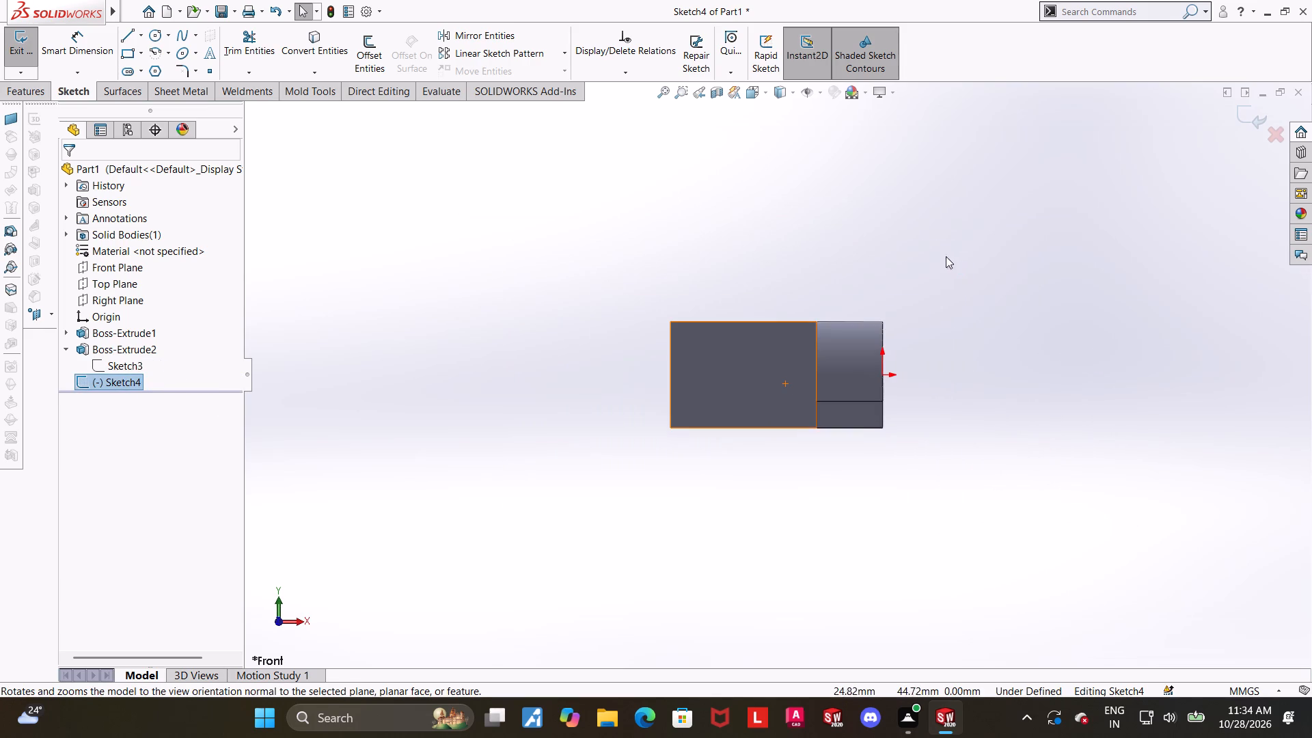
pyautogui.scroll(-1, 940, 256)
pyautogui.scroll(-1, 860, 323)
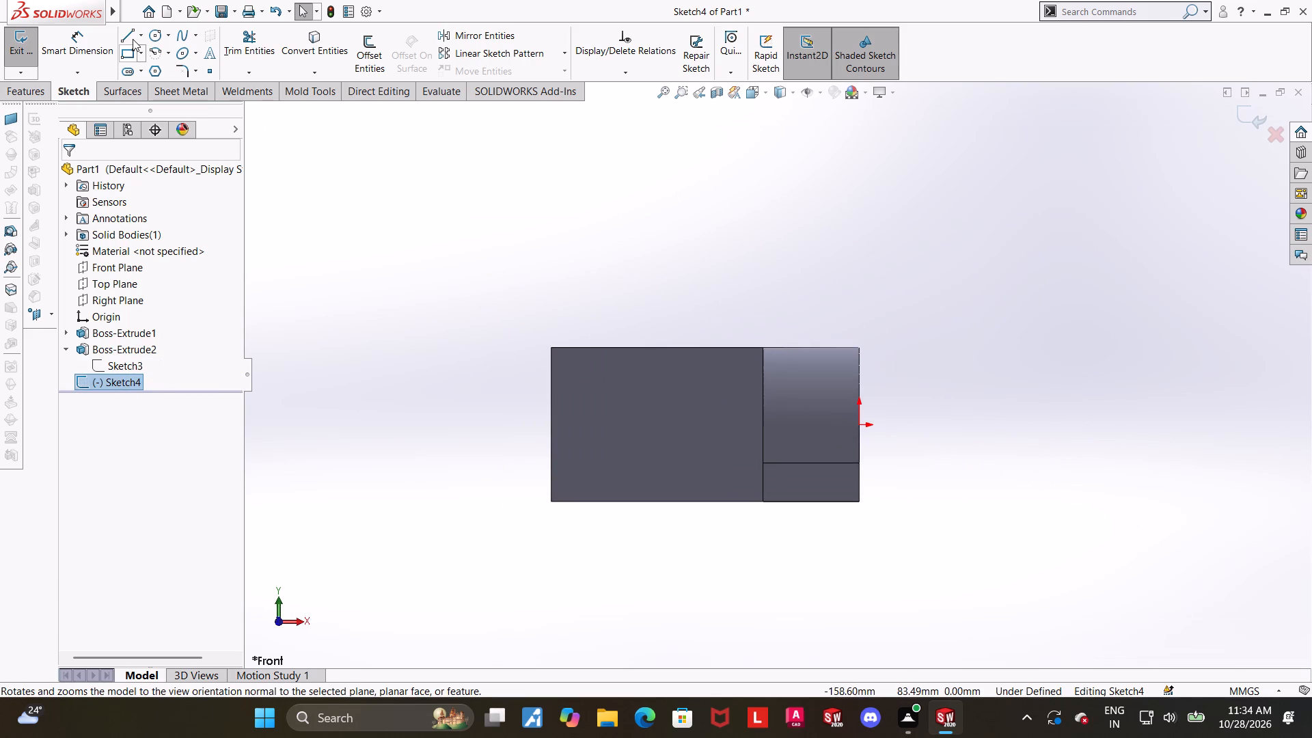
# Draw connected lines: about 69.6 mm sloping up from the block's end edge, about 6.2 mm horizontal, and down to the arched body's ledge.
pyautogui.click(129, 38)
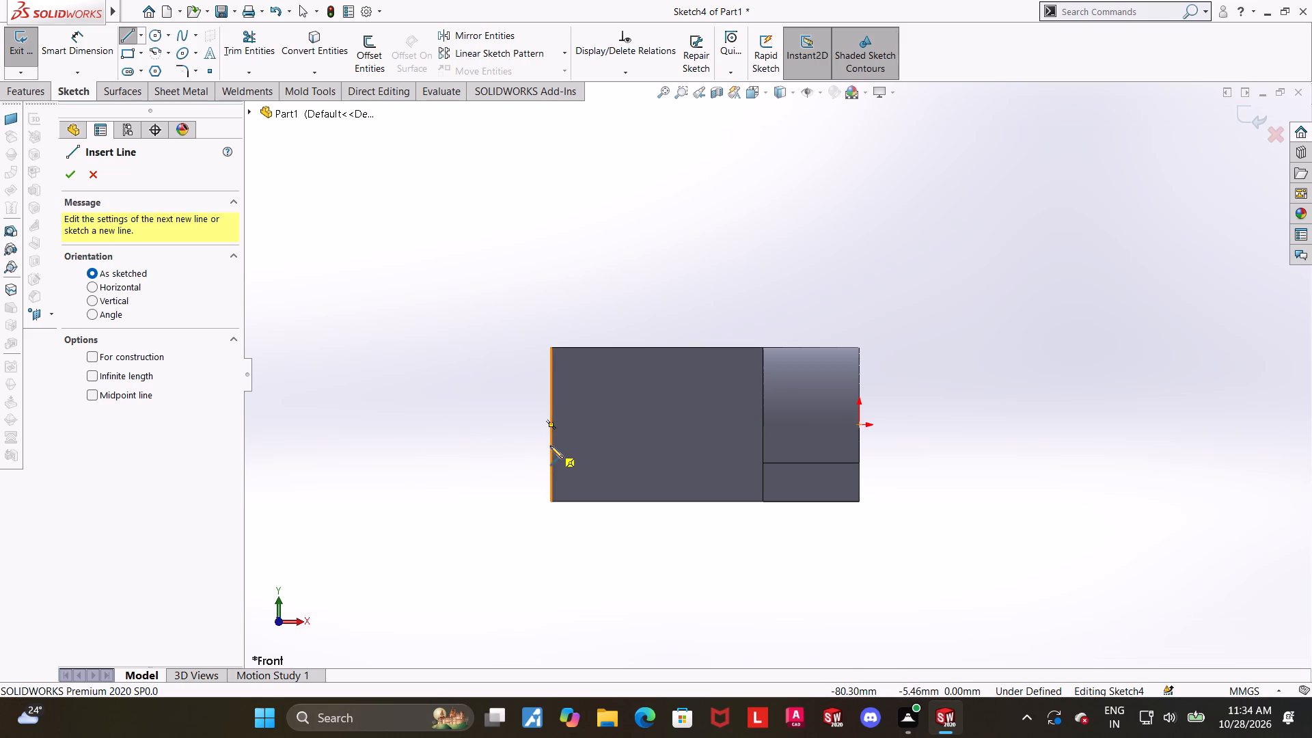
pyautogui.click(550, 446)
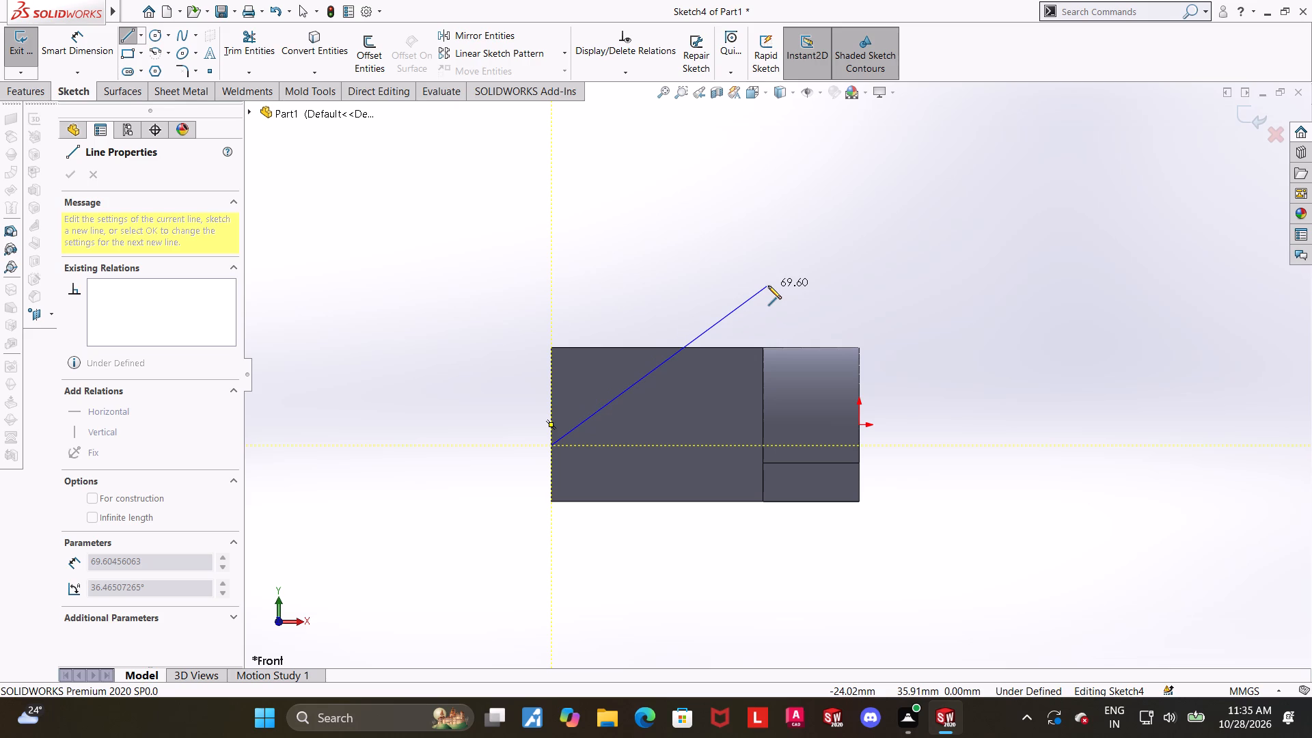
pyautogui.click(768, 286)
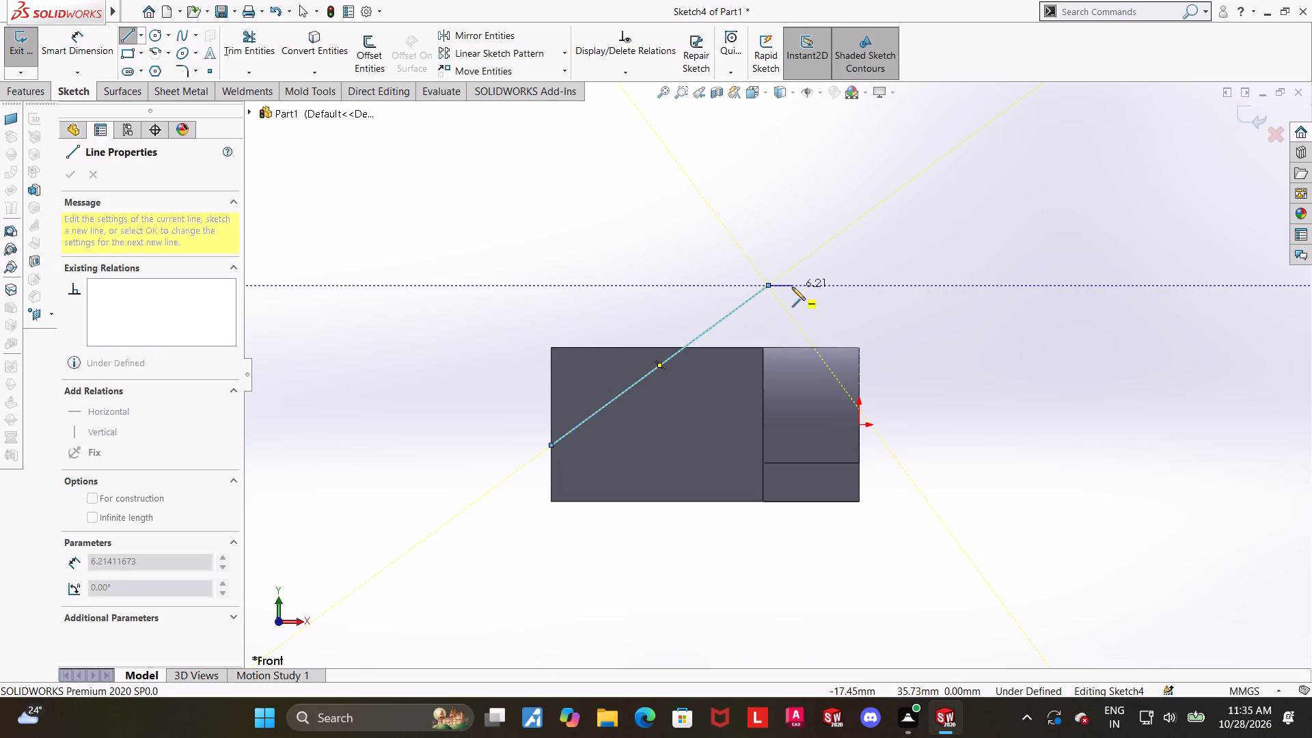
pyautogui.click(792, 287)
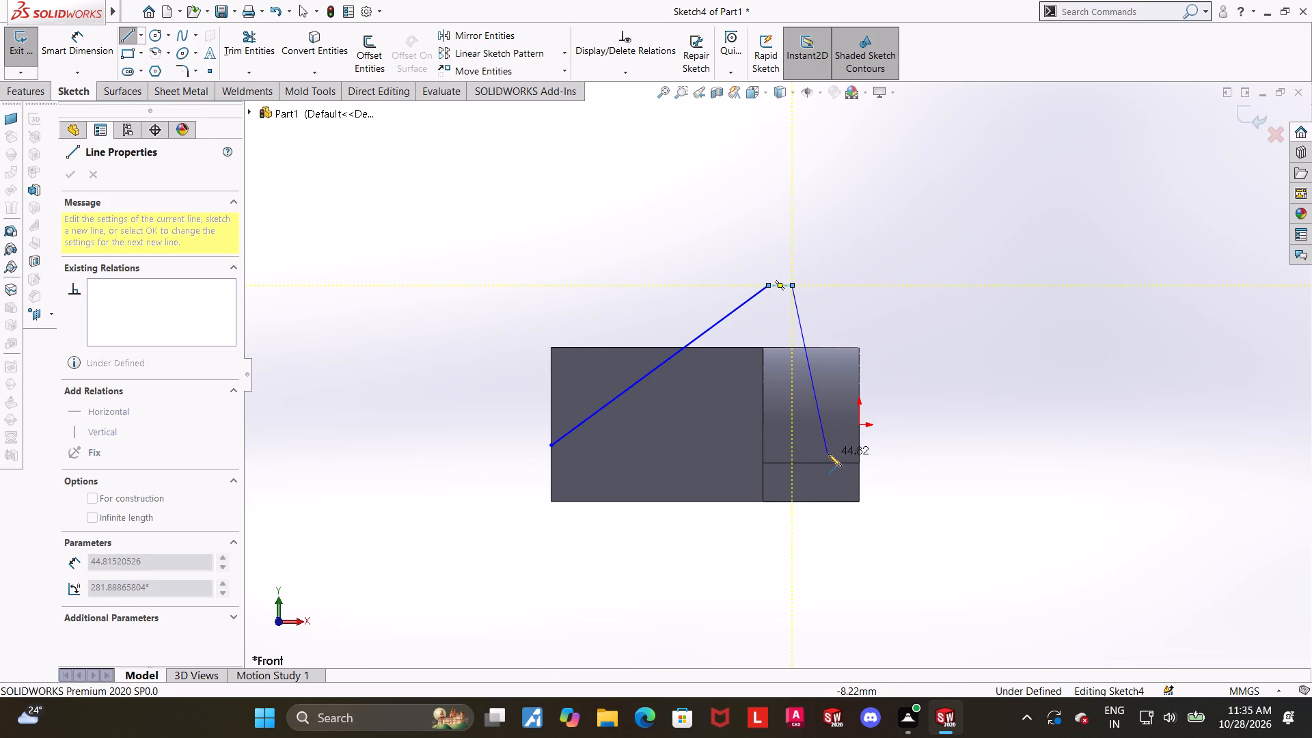
pyautogui.click(812, 465)
pyautogui.press('Escape')
pyautogui.press('Escape')
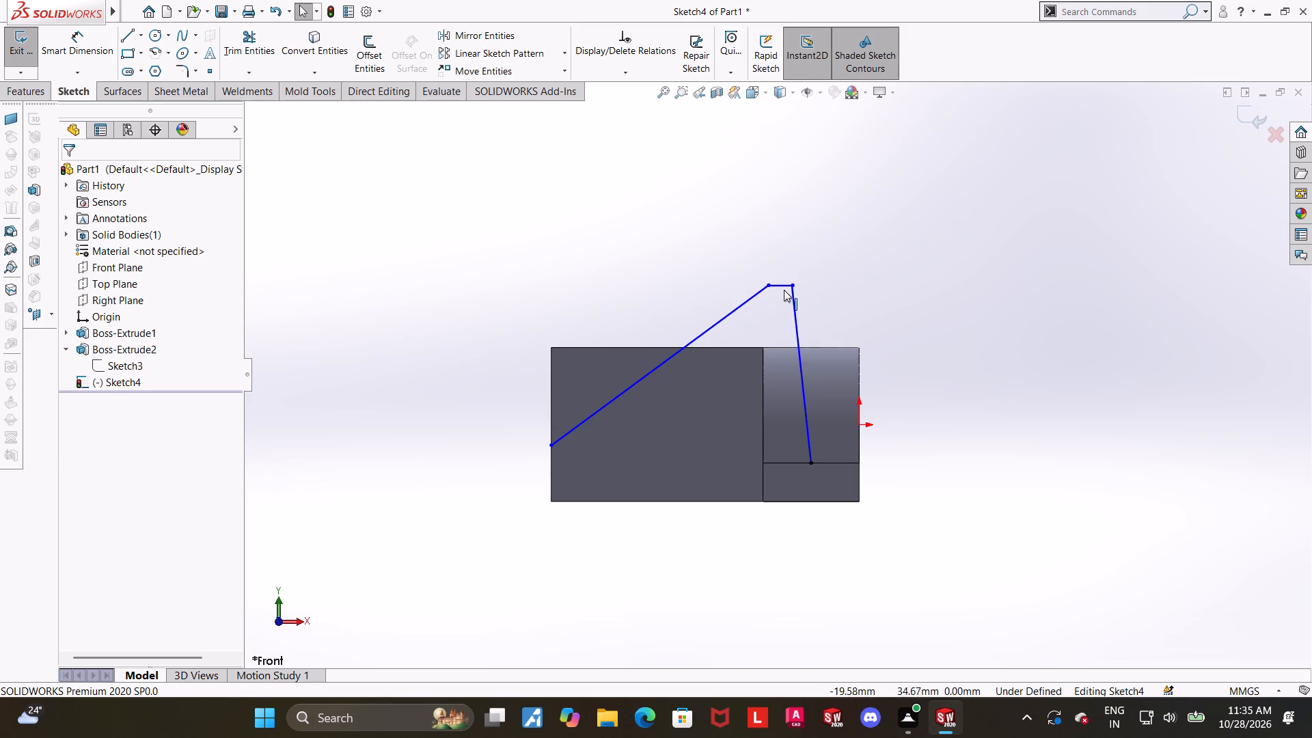
# Reposition the two upper corners of the line chain, placing the sloping line's upper end at about X -28.4, Y 32.4 mm.
pyautogui.moveTo(780, 286); pyautogui.dragTo(741, 286)
pyautogui.moveTo(766, 288); pyautogui.dragTo(711, 279)
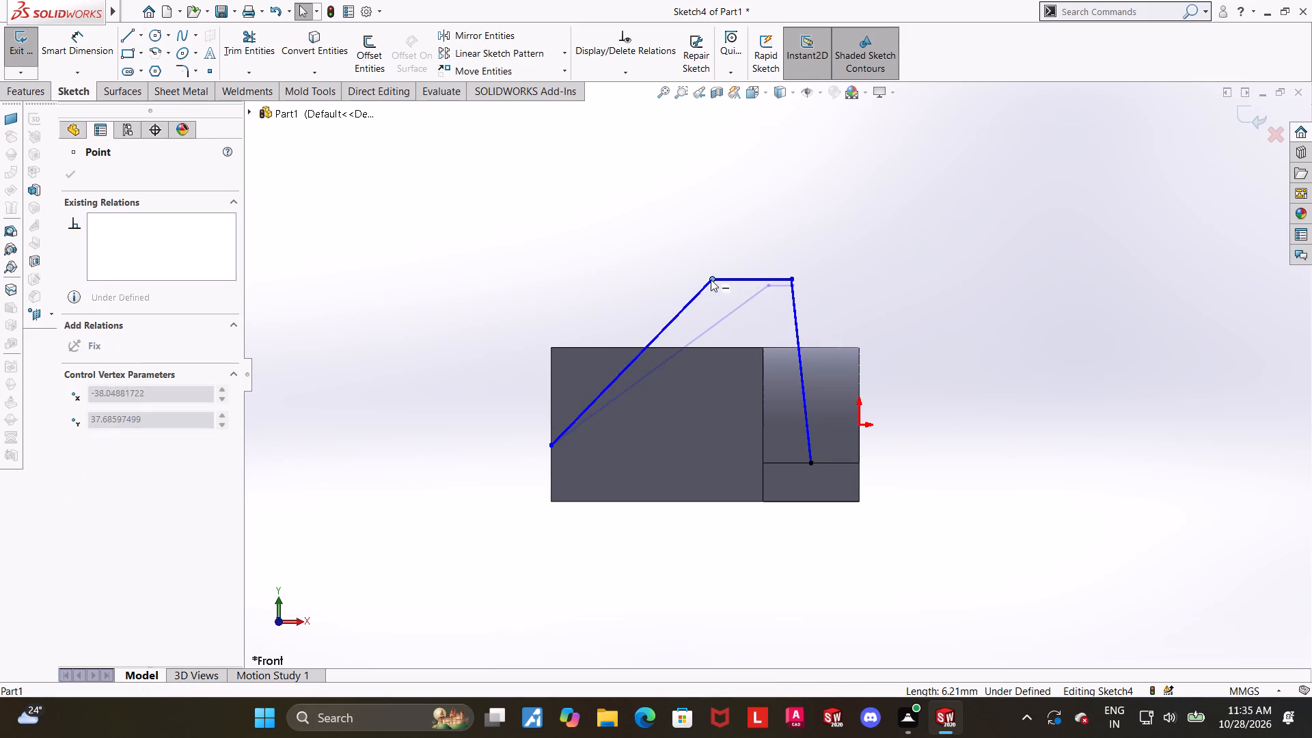
pyautogui.moveTo(711, 279); pyautogui.dragTo(743, 291)
pyautogui.press('Escape')
pyautogui.press('Escape')
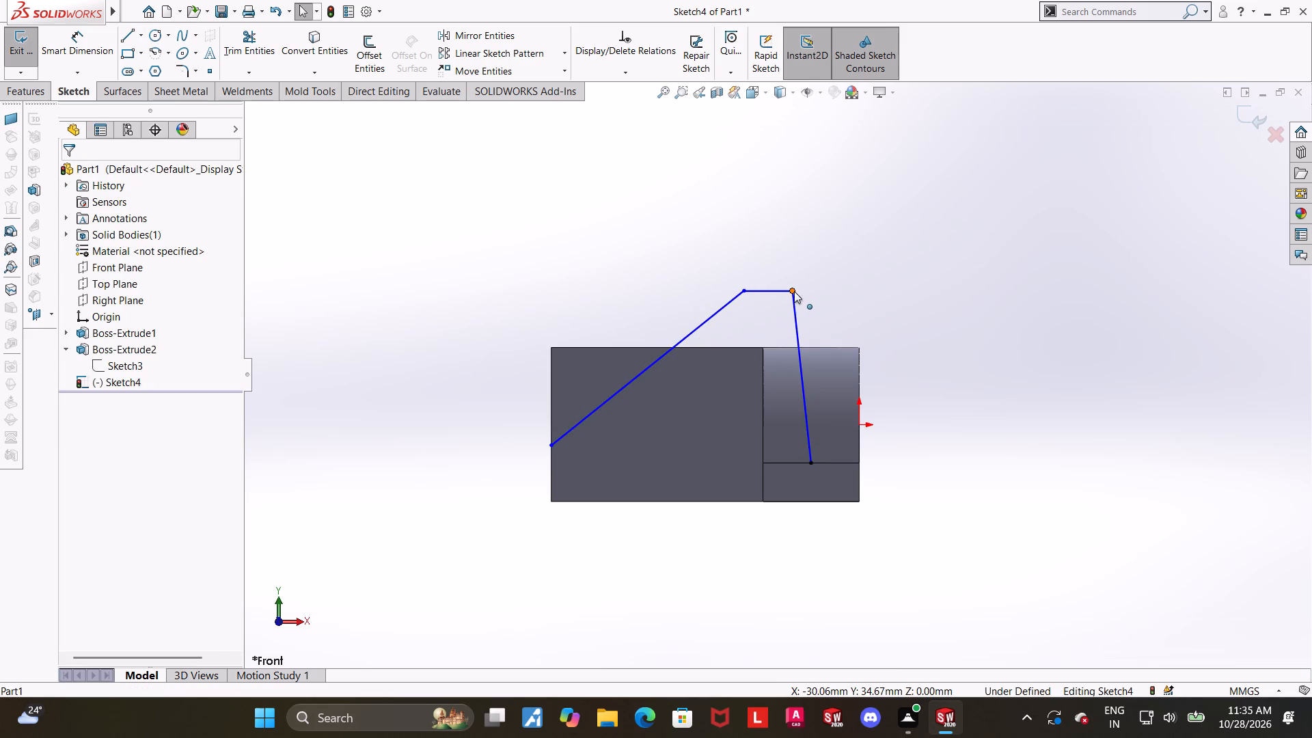
pyautogui.moveTo(794, 291); pyautogui.dragTo(771, 296)
pyautogui.press('Escape')
pyautogui.scroll(-2, 897, 351)
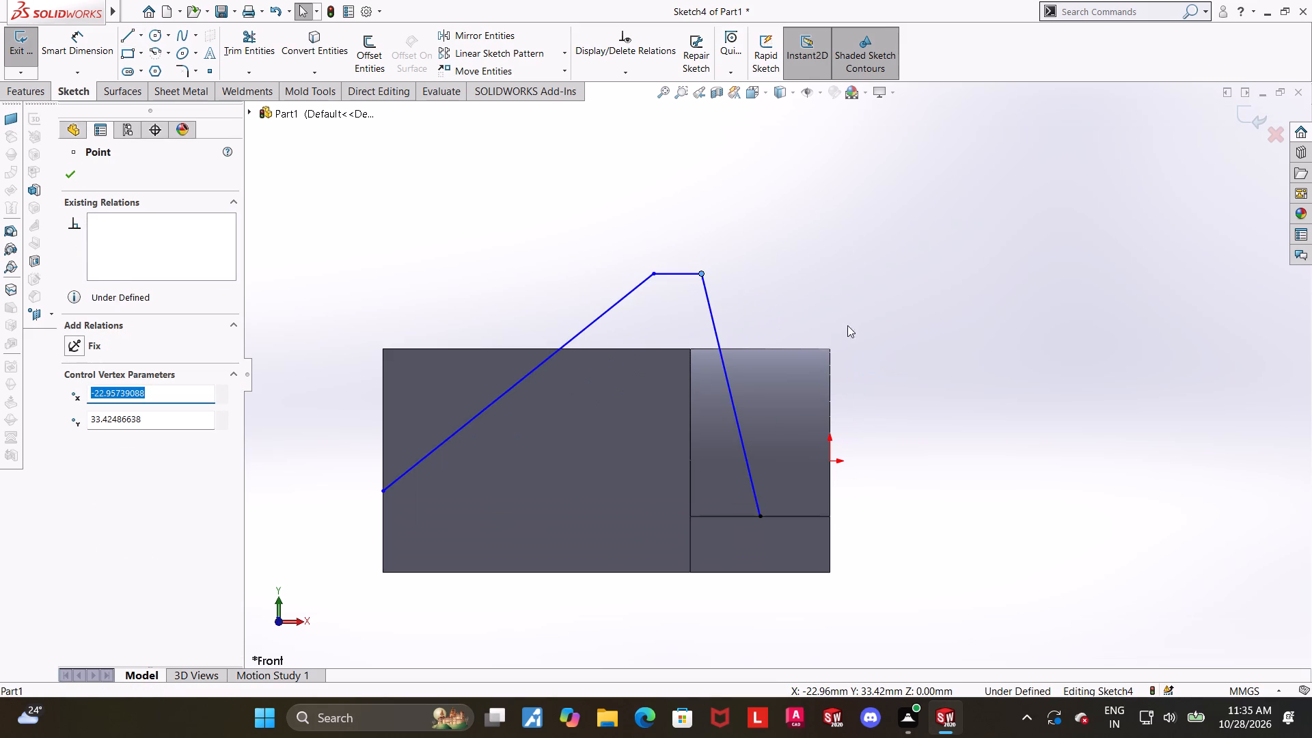
pyautogui.click(847, 325)
pyautogui.moveTo(653, 274); pyautogui.dragTo(671, 279)
pyautogui.press('Escape')
pyautogui.press('Escape')
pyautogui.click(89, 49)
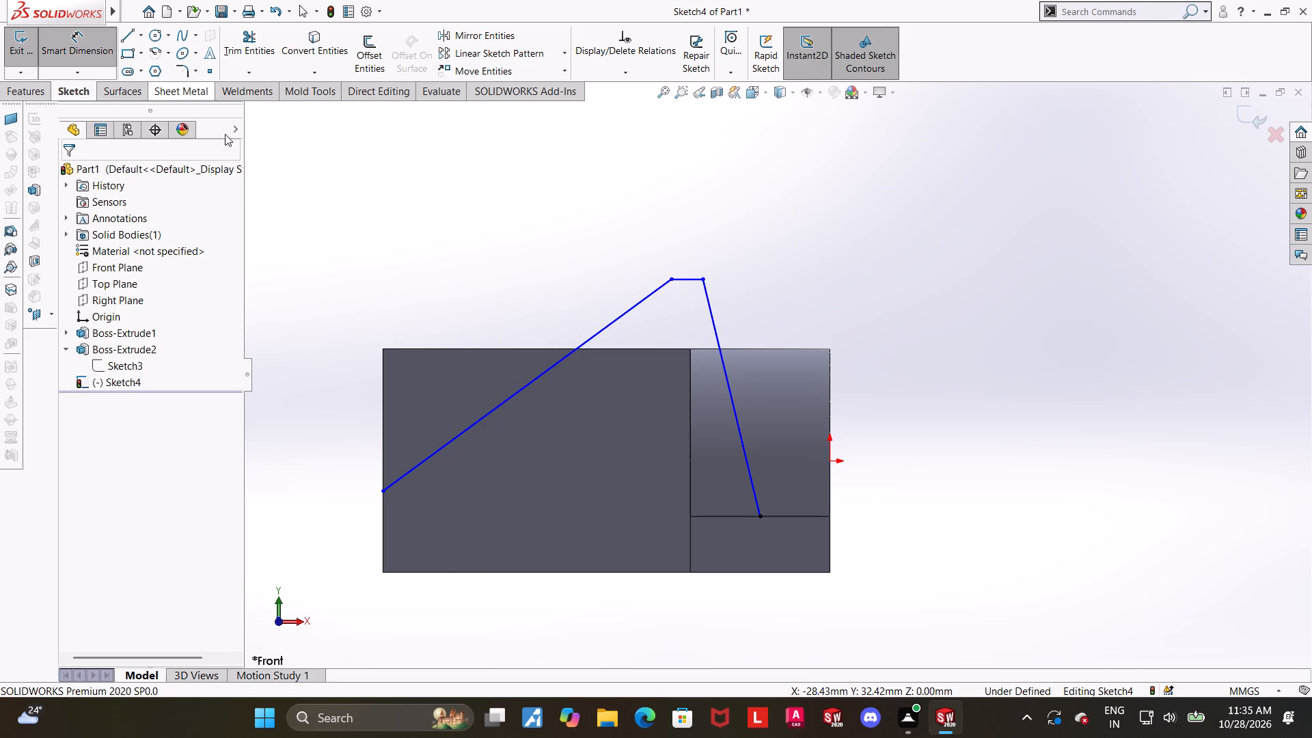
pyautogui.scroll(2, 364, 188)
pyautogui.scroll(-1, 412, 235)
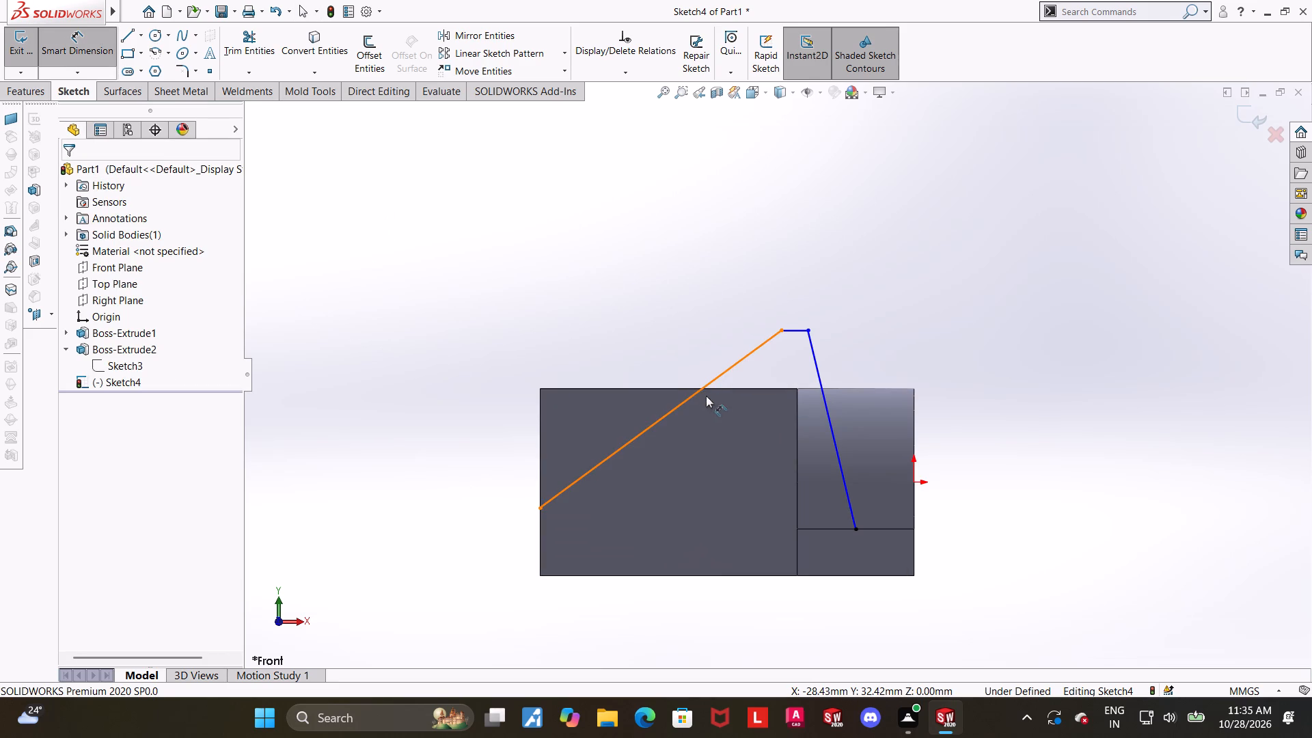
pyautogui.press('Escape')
# Draw a horizontal centerline along the full top edge, from the block's end corner to the arched body's front corner.
pyautogui.click(140, 40)
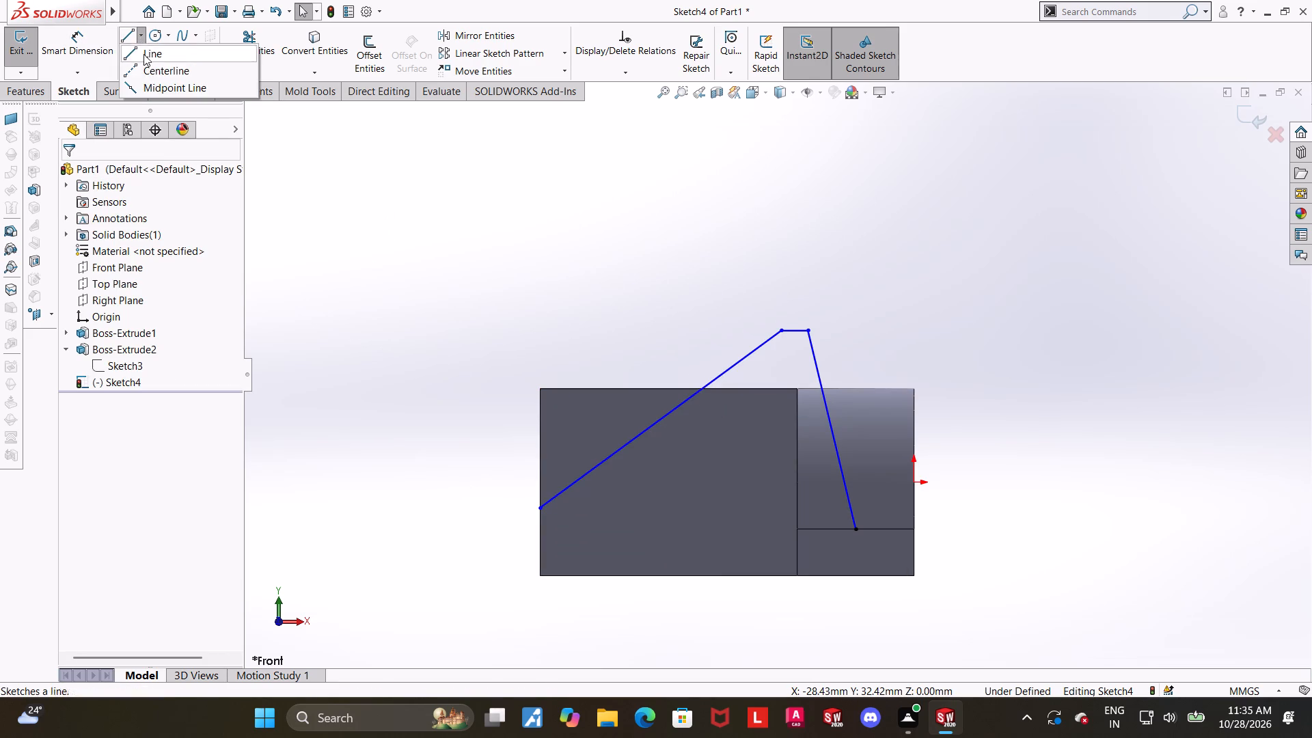
pyautogui.click(146, 73)
pyautogui.click(538, 388)
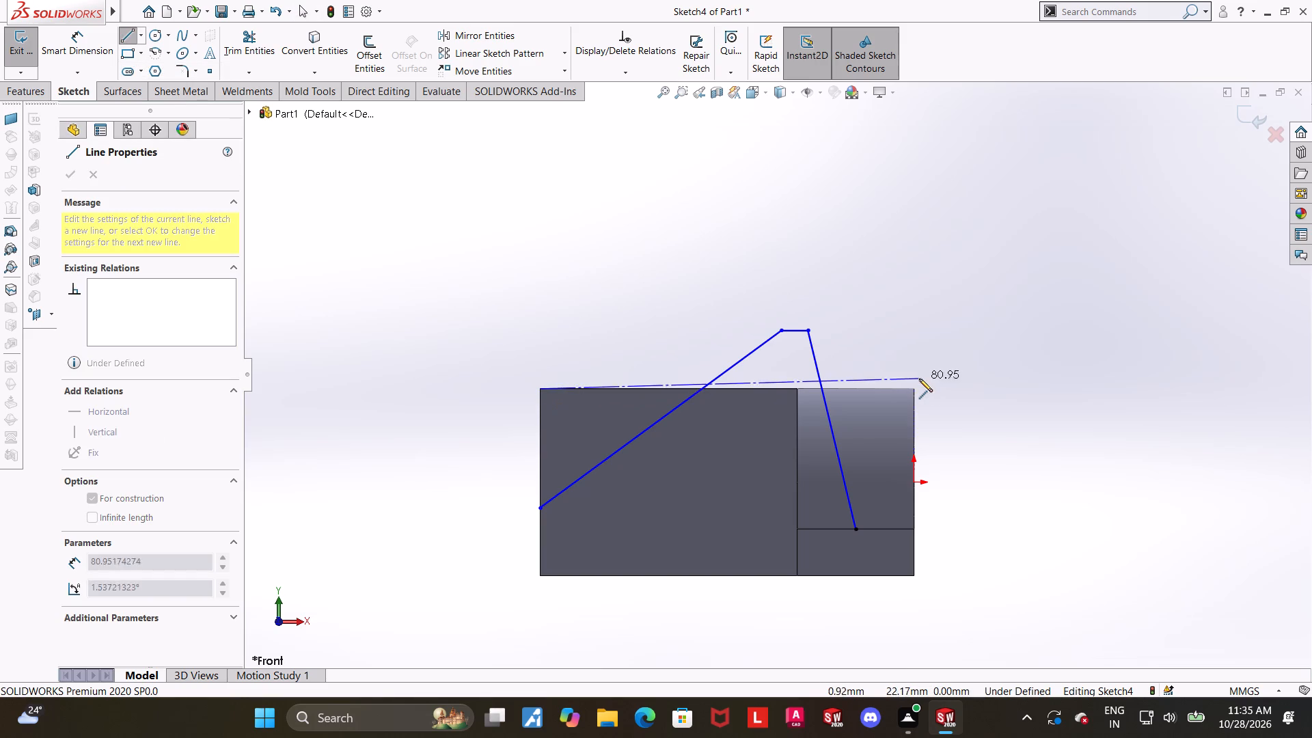
pyautogui.click(915, 387)
pyautogui.press('Escape')
pyautogui.press('Escape')
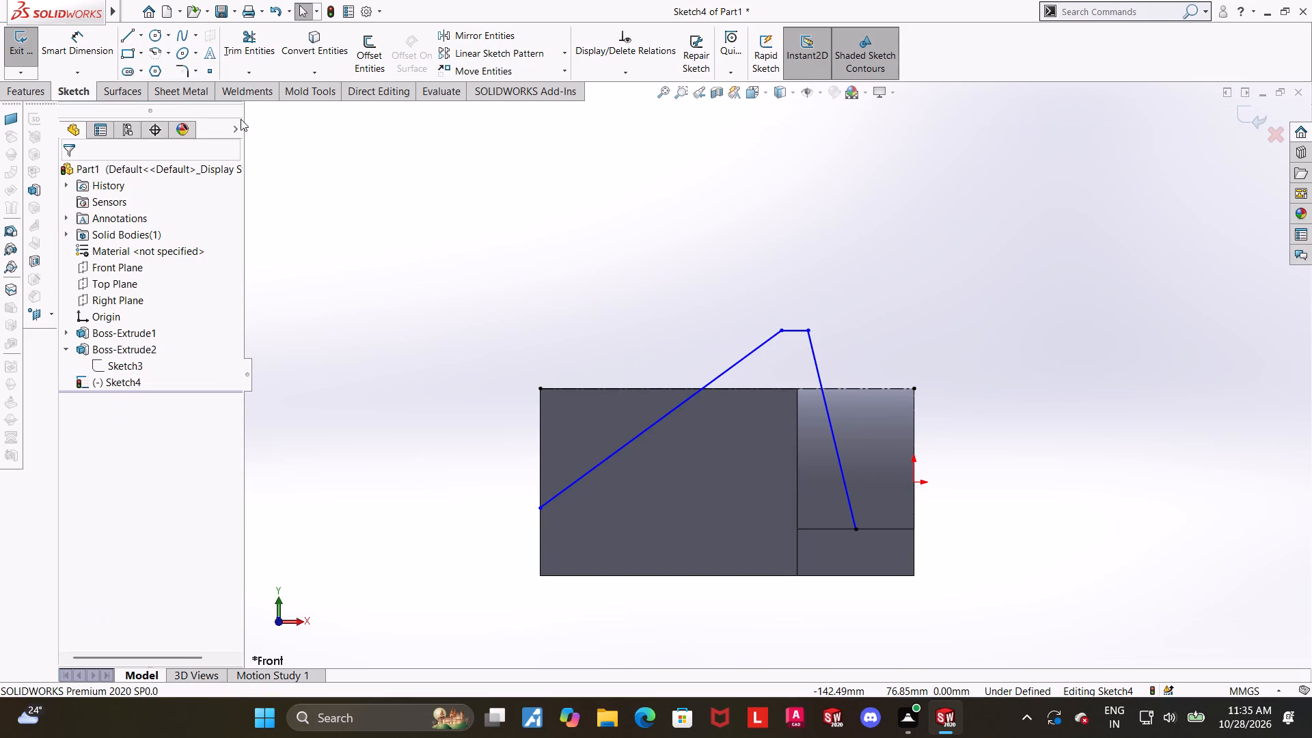
# Create a sketch point at the intersection of the long sloping line and the horizontal centerline.
pyautogui.click(98, 36)
pyautogui.press('Escape')
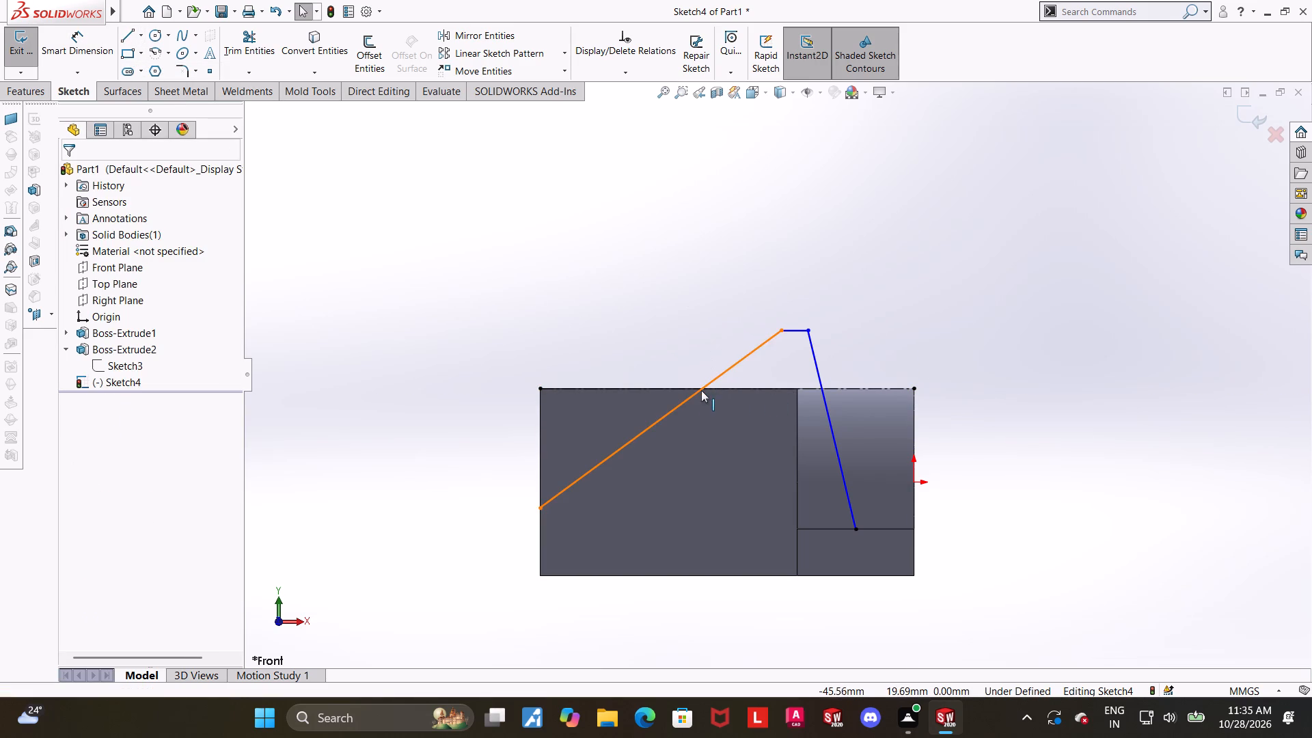
pyautogui.click(701, 390)
pyautogui.keyDown('ctrl'); pyautogui.click(717, 387); pyautogui.keyUp('ctrl')
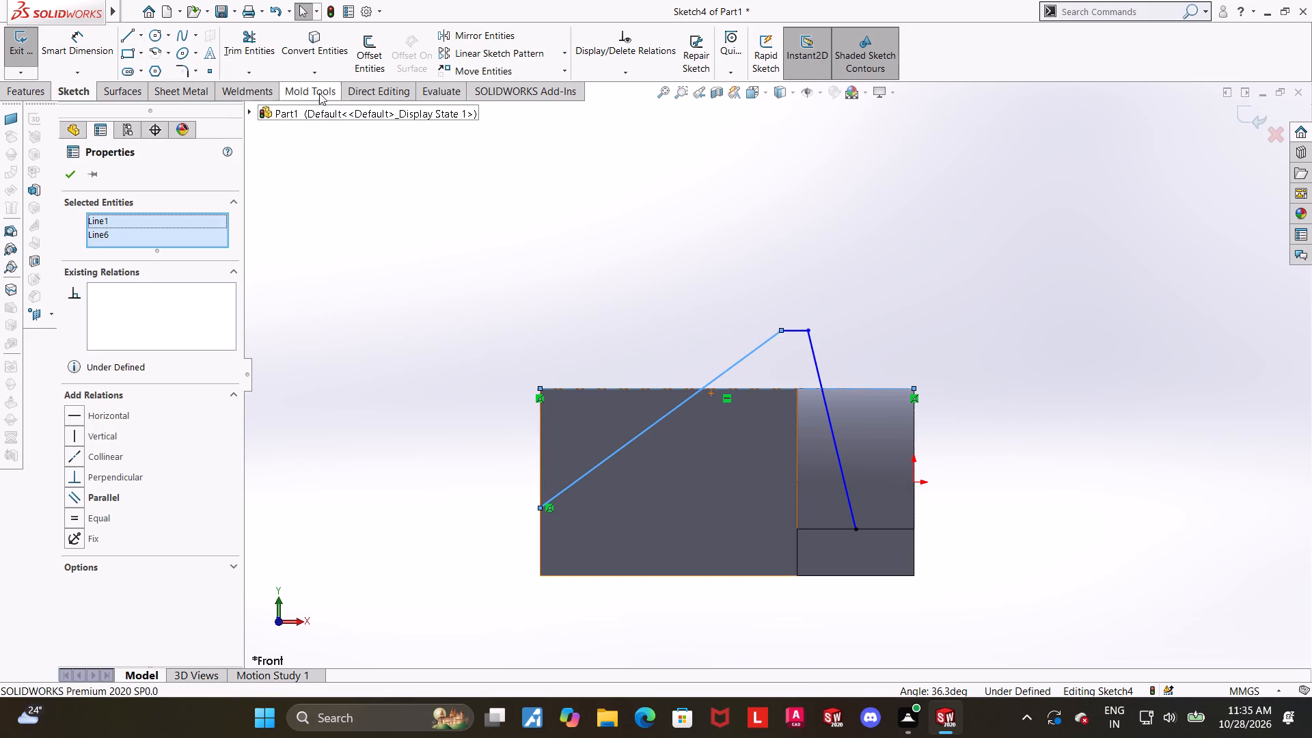
pyautogui.click(210, 71)
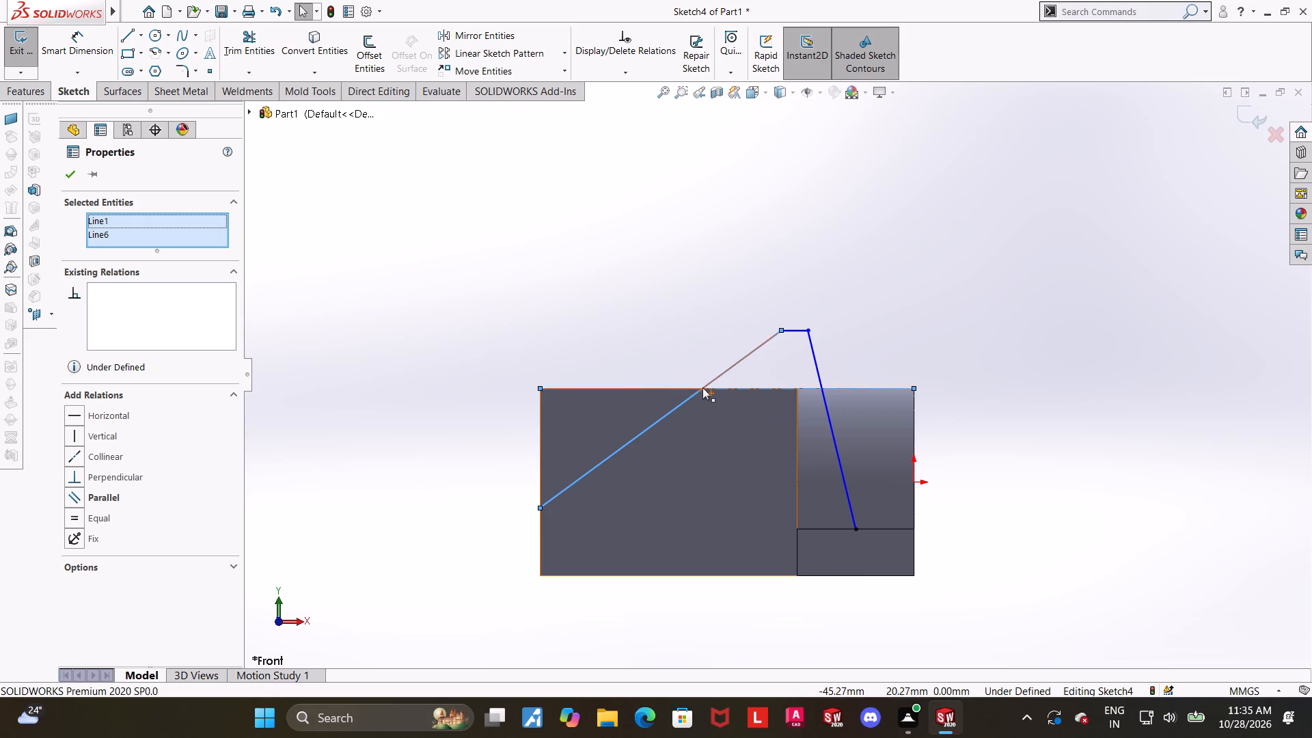
pyautogui.click(702, 387)
pyautogui.press('Escape')
pyautogui.scroll(-3, 1052, 430)
pyautogui.scroll(3, 774, 424)
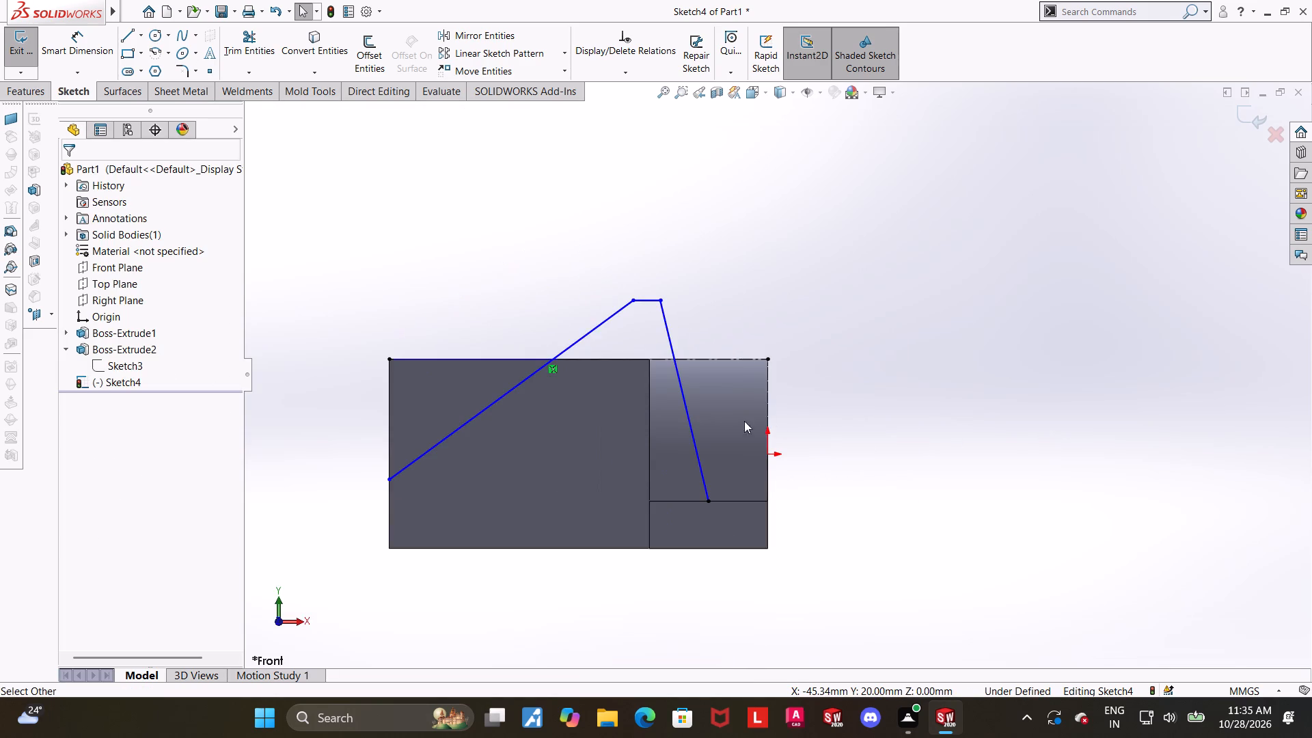
pyautogui.scroll(-4, 545, 350)
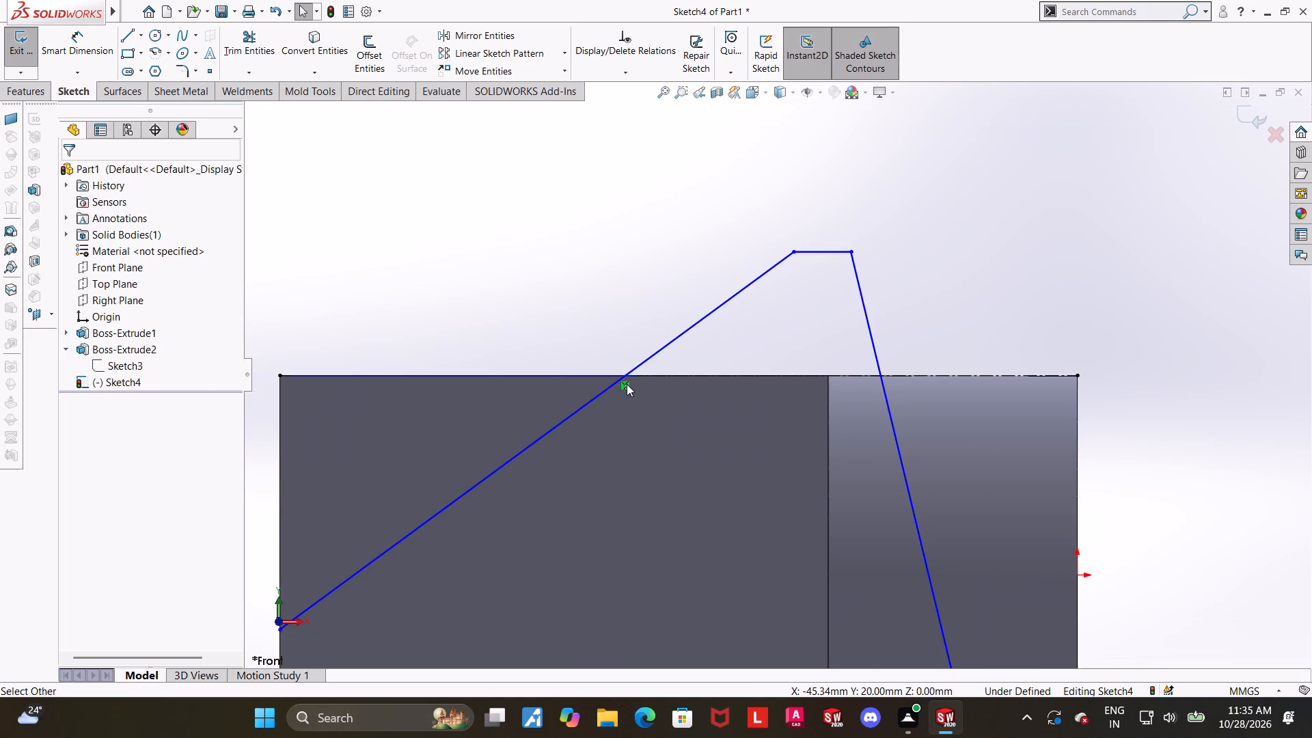
pyautogui.click(627, 385)
pyautogui.press('Escape')
pyautogui.press('Escape')
pyautogui.press('Escape')
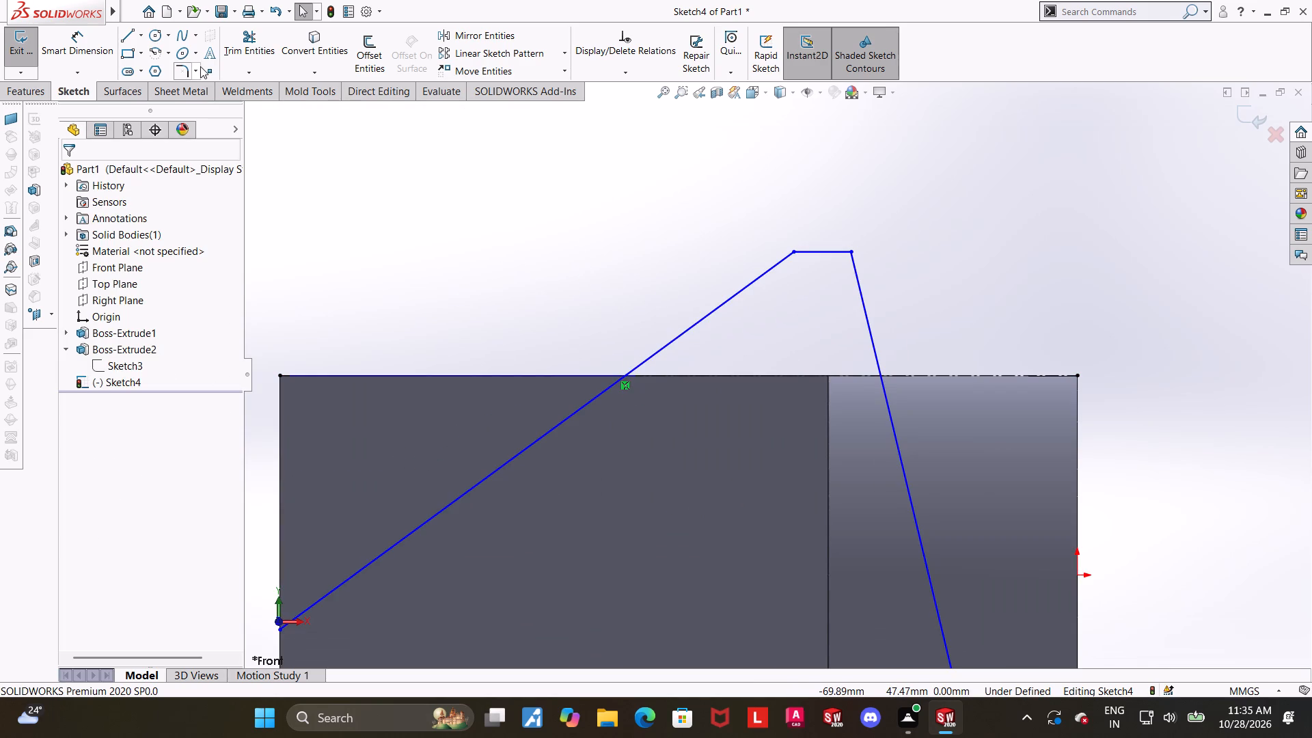
# Place a point with the Point tool on the same sloping-line and centerline intersection, and check its relations.
pyautogui.click(210, 70)
pyautogui.click(624, 376)
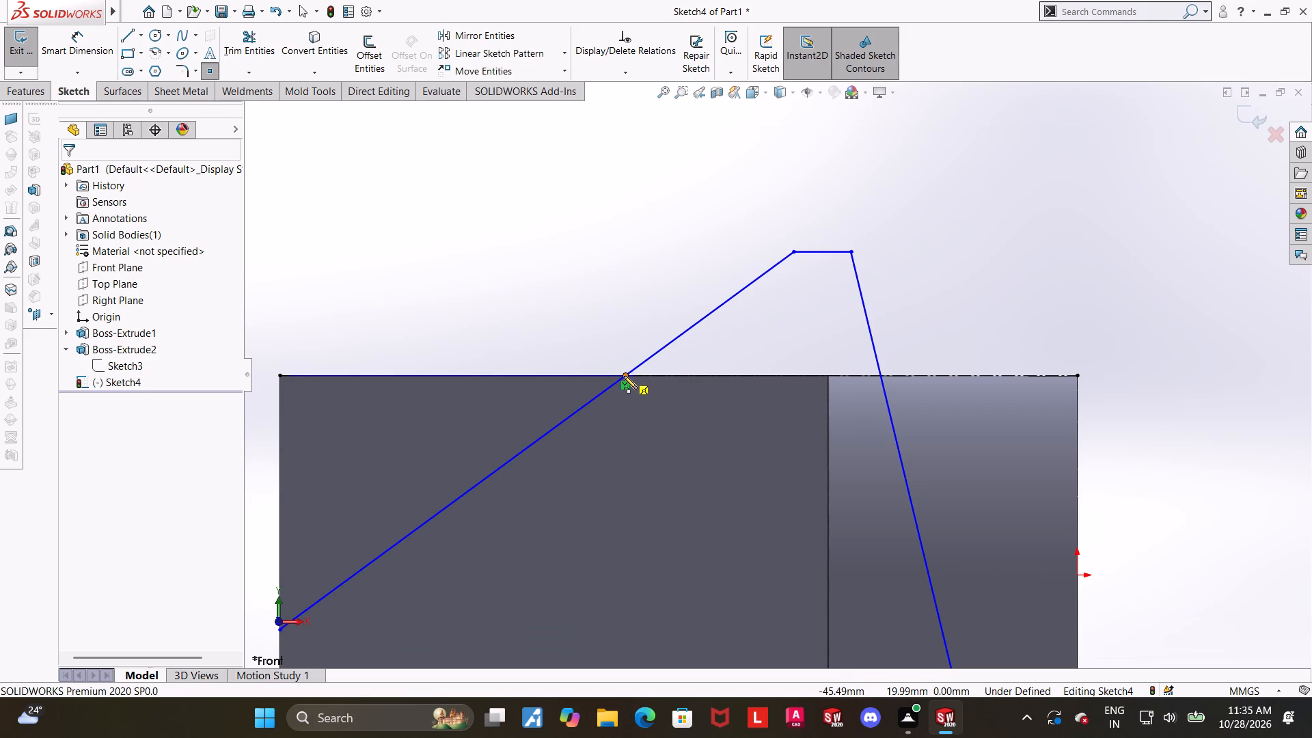
pyautogui.press('Escape')
pyautogui.press('Escape')
pyautogui.click(624, 375)
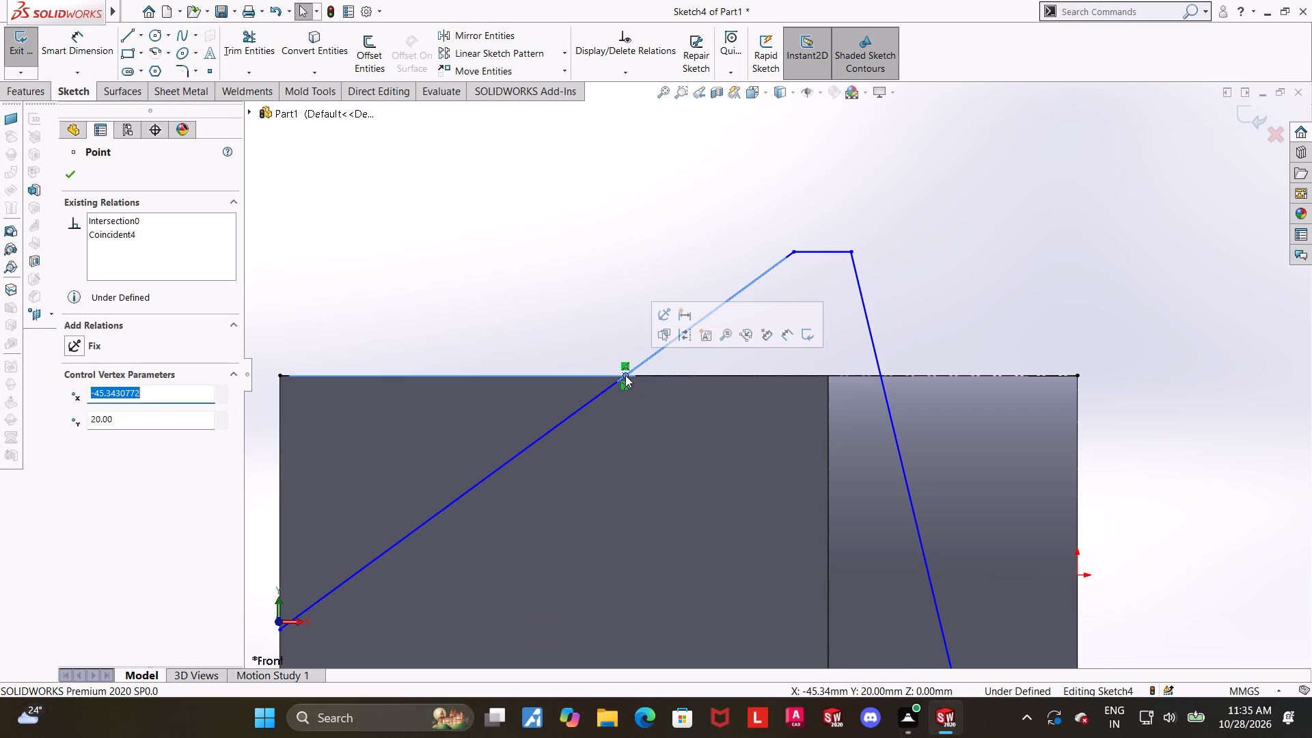
pyautogui.press('Escape')
pyautogui.press('Escape')
pyautogui.press('Escape')
# Dimension the horizontal distance from the block's end edge to the intersection point as 35.7 mm.
pyautogui.click(88, 58)
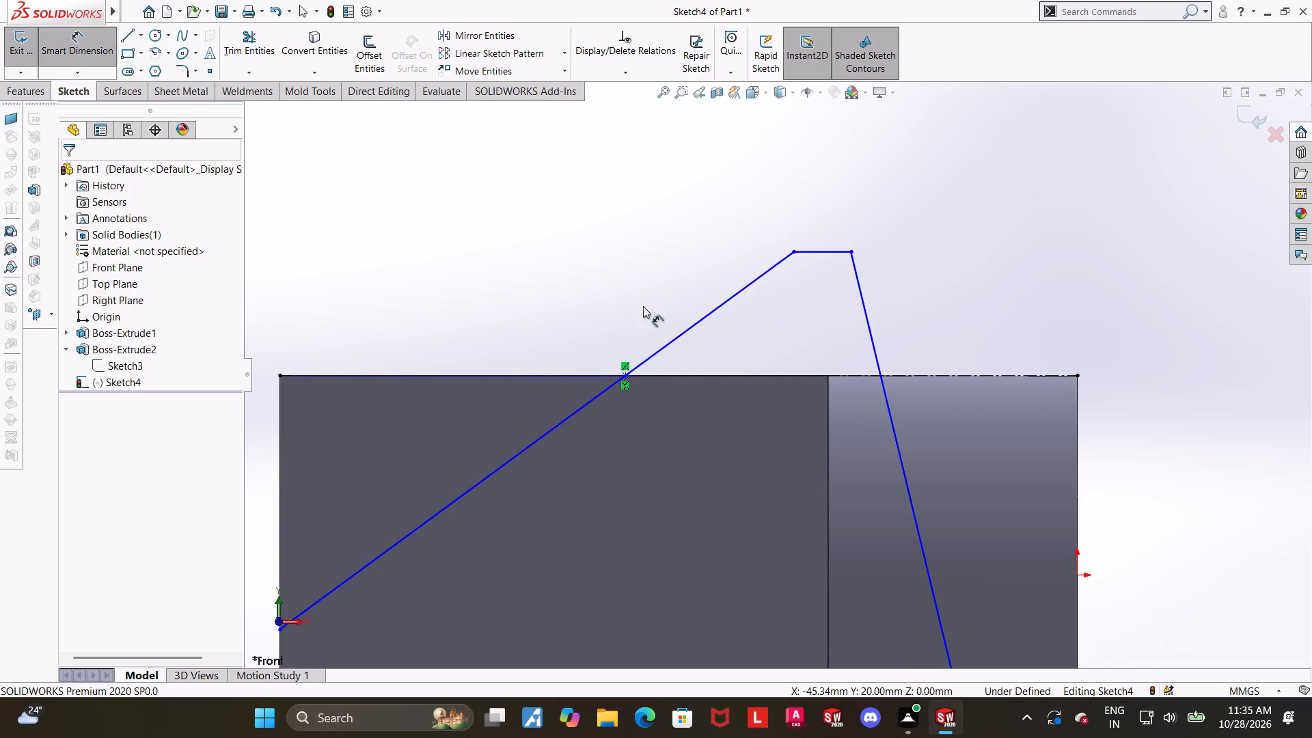
pyautogui.click(628, 375)
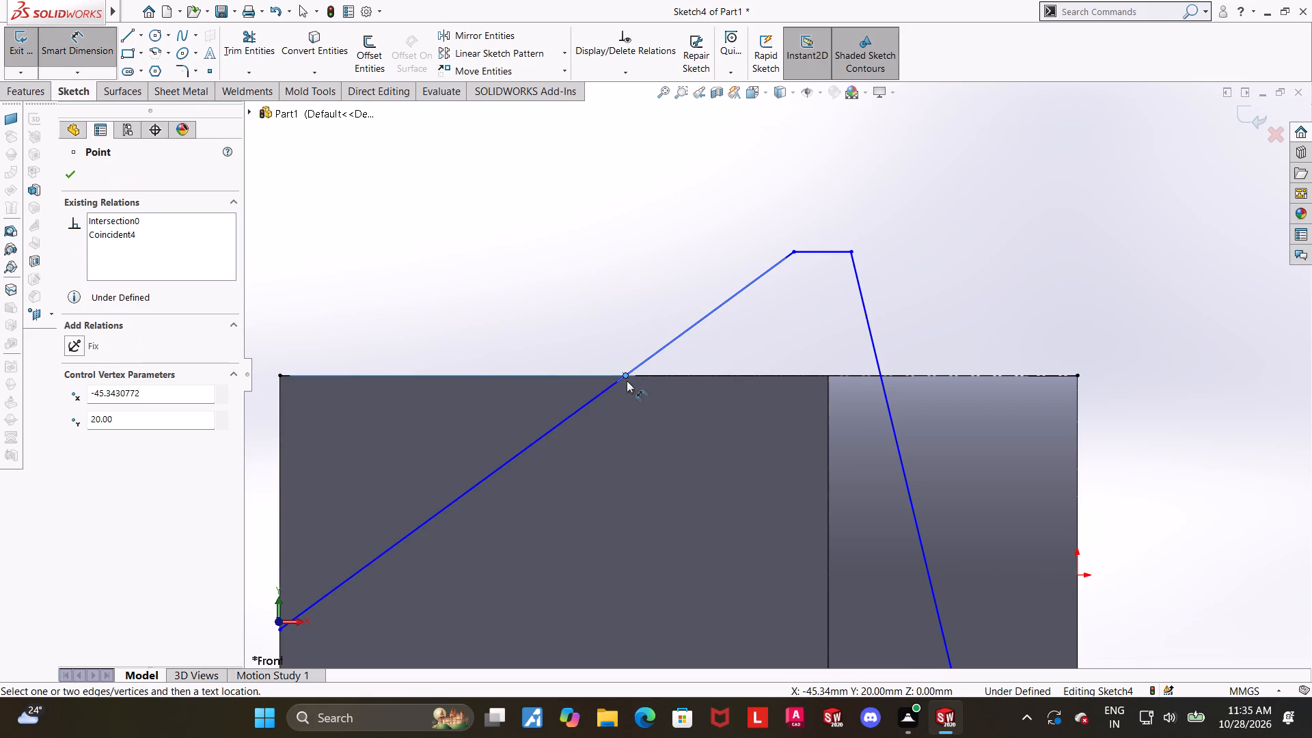
pyautogui.scroll(2, 610, 385)
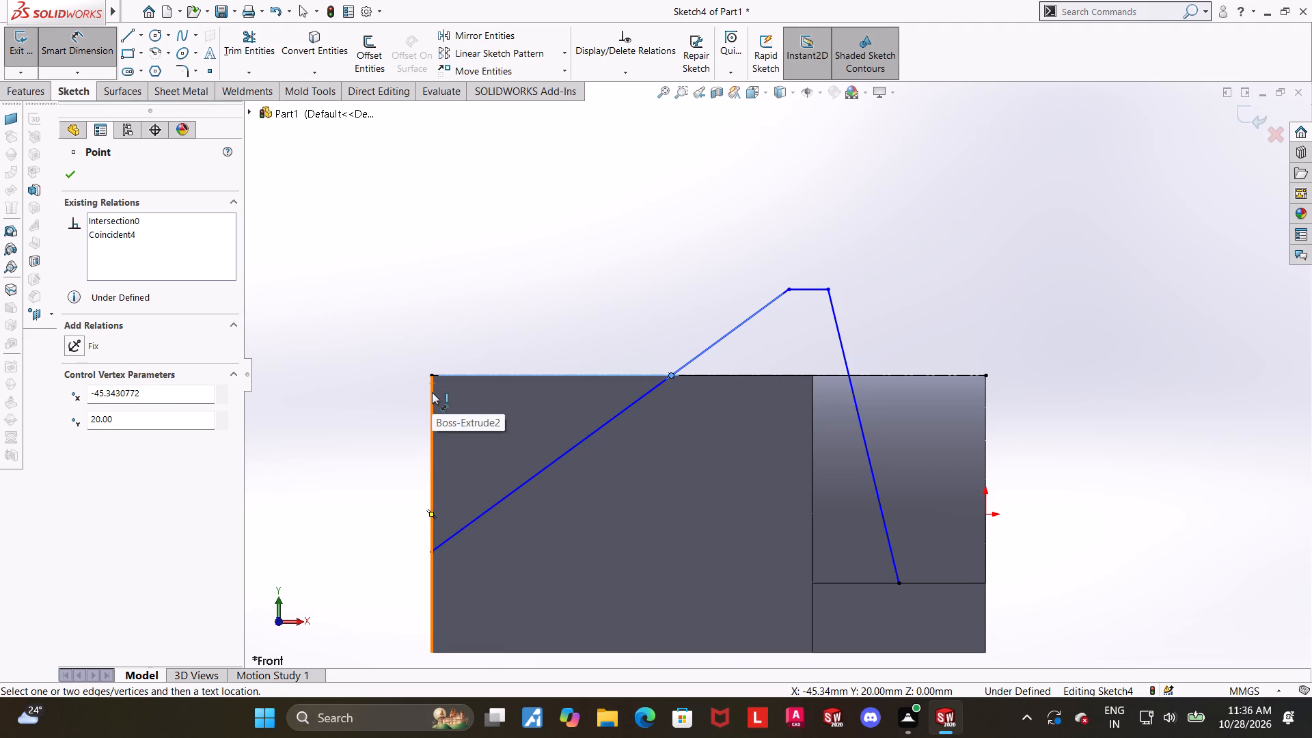
pyautogui.click(432, 392)
pyautogui.click(461, 292)
pyautogui.write('35')
pyautogui.write('.7')
pyautogui.press('Return')
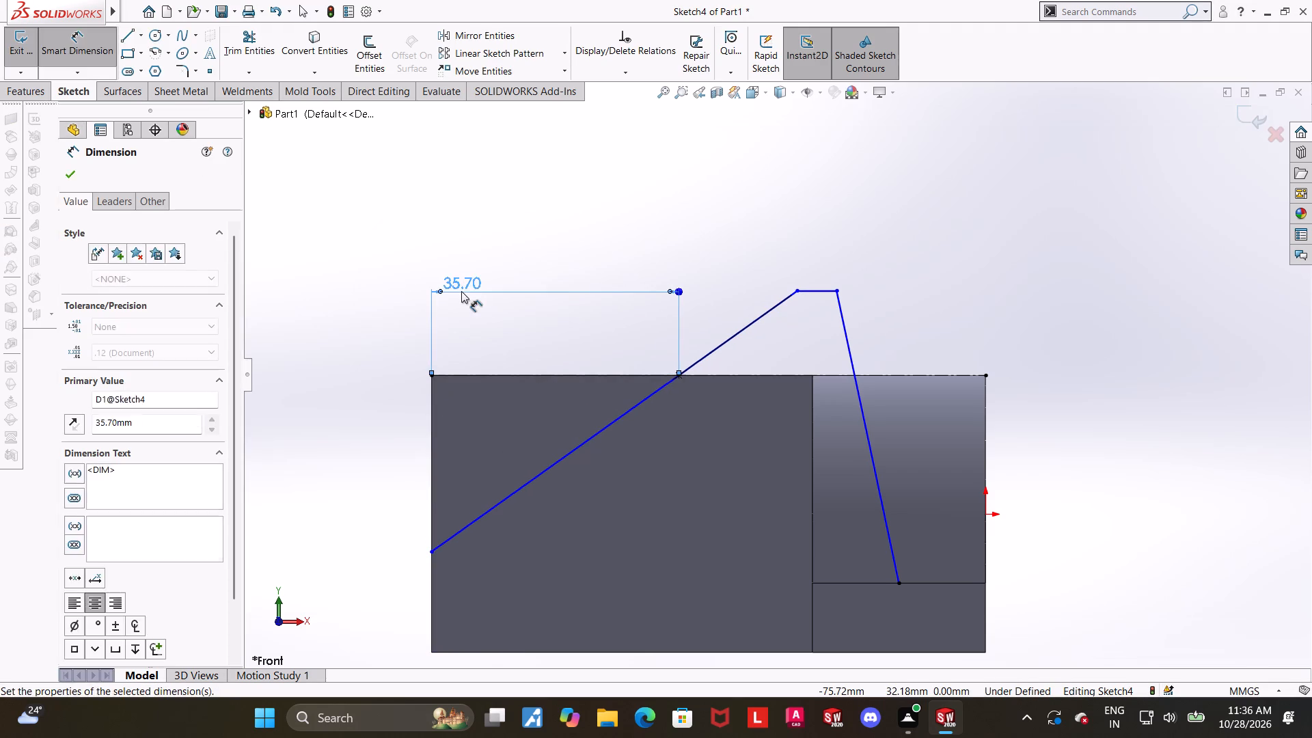
pyautogui.press('Escape')
pyautogui.press('Escape')
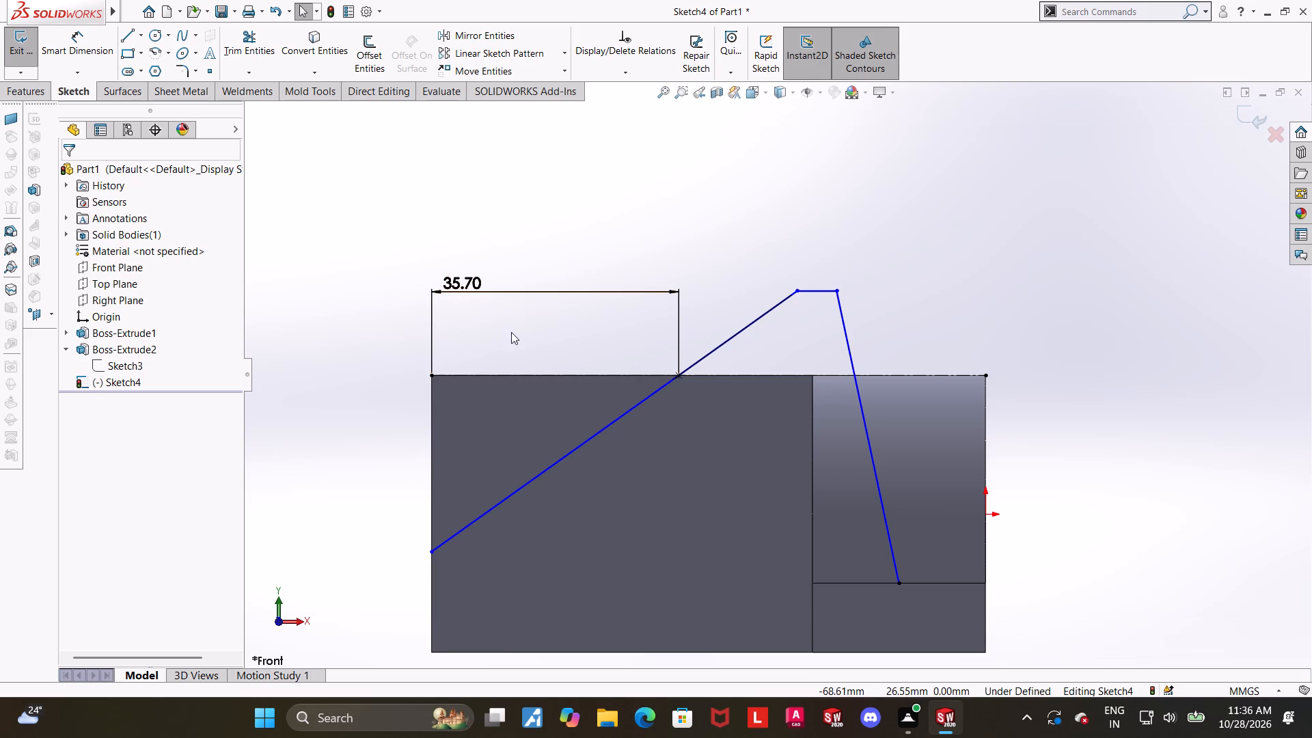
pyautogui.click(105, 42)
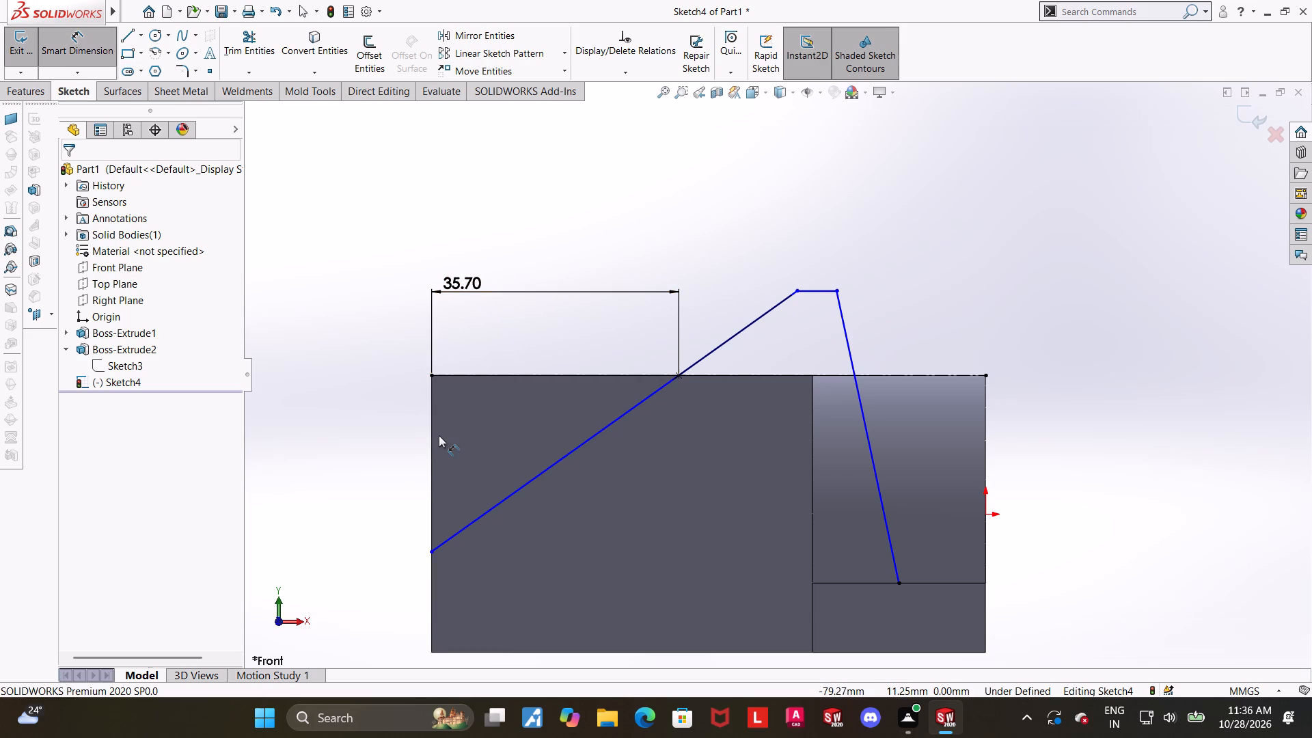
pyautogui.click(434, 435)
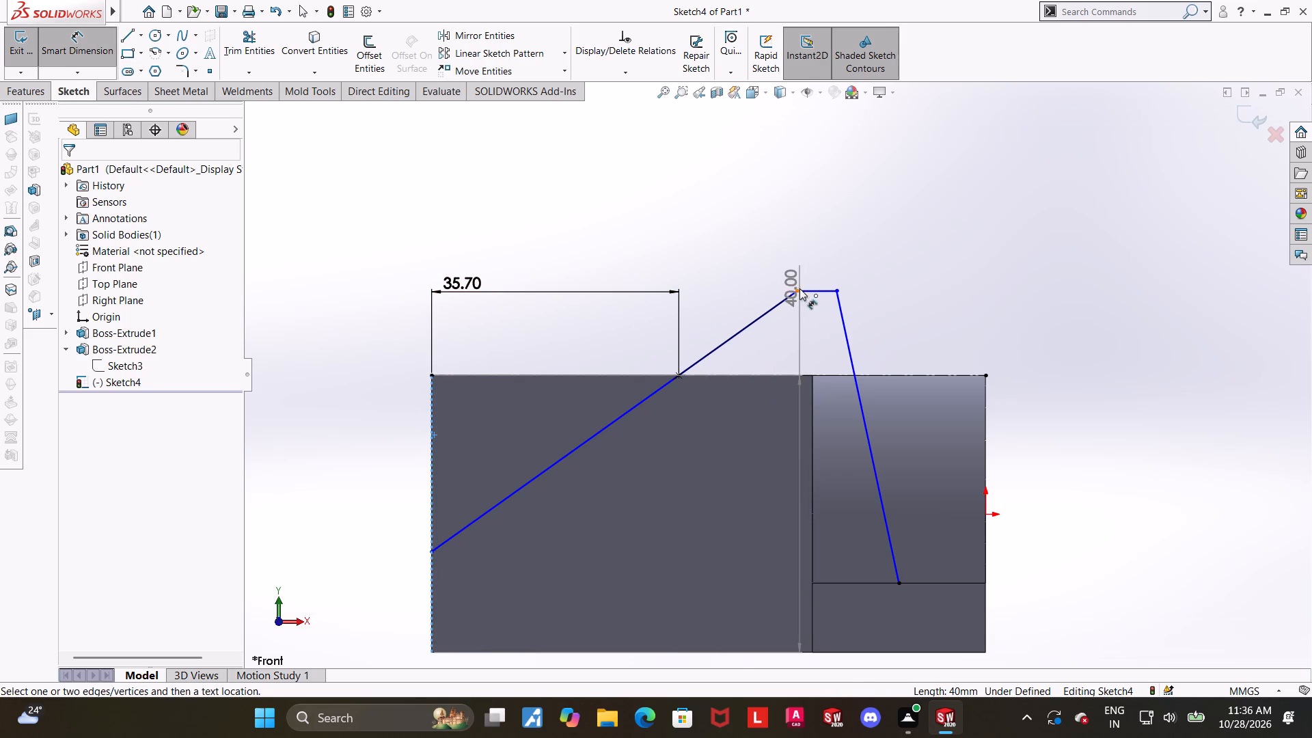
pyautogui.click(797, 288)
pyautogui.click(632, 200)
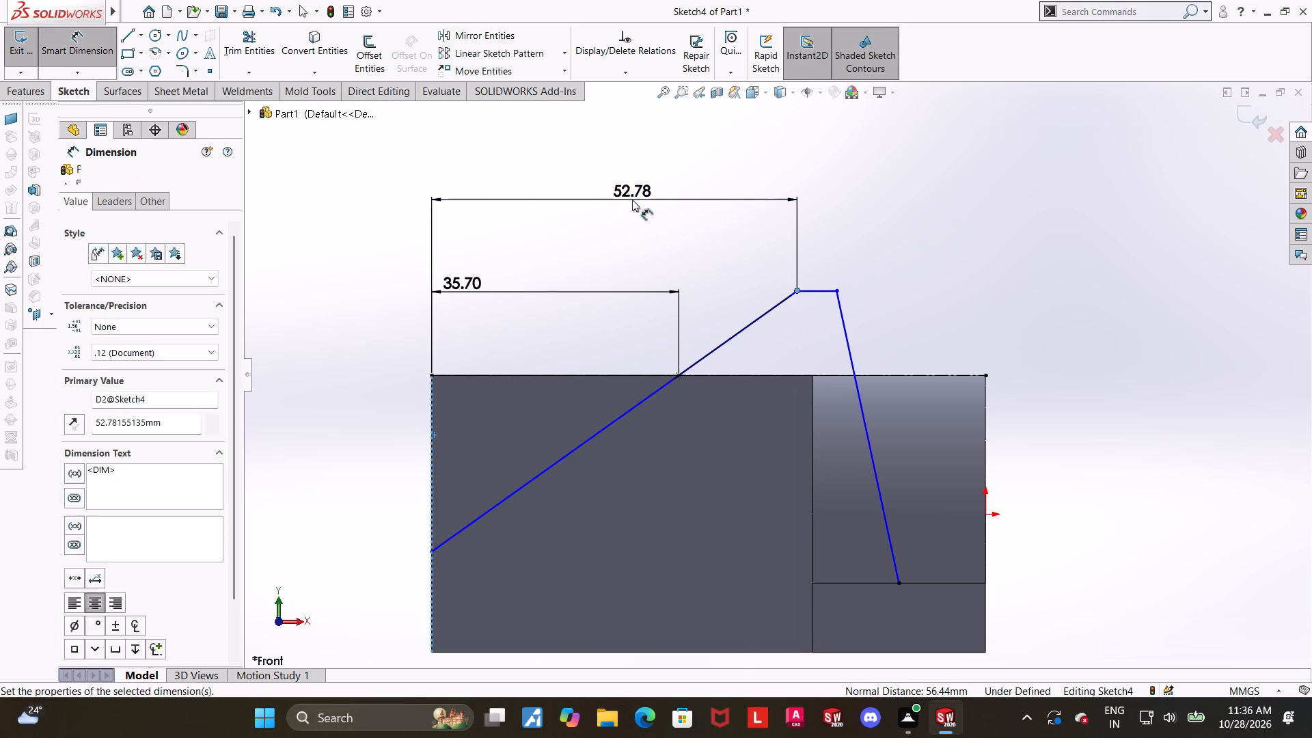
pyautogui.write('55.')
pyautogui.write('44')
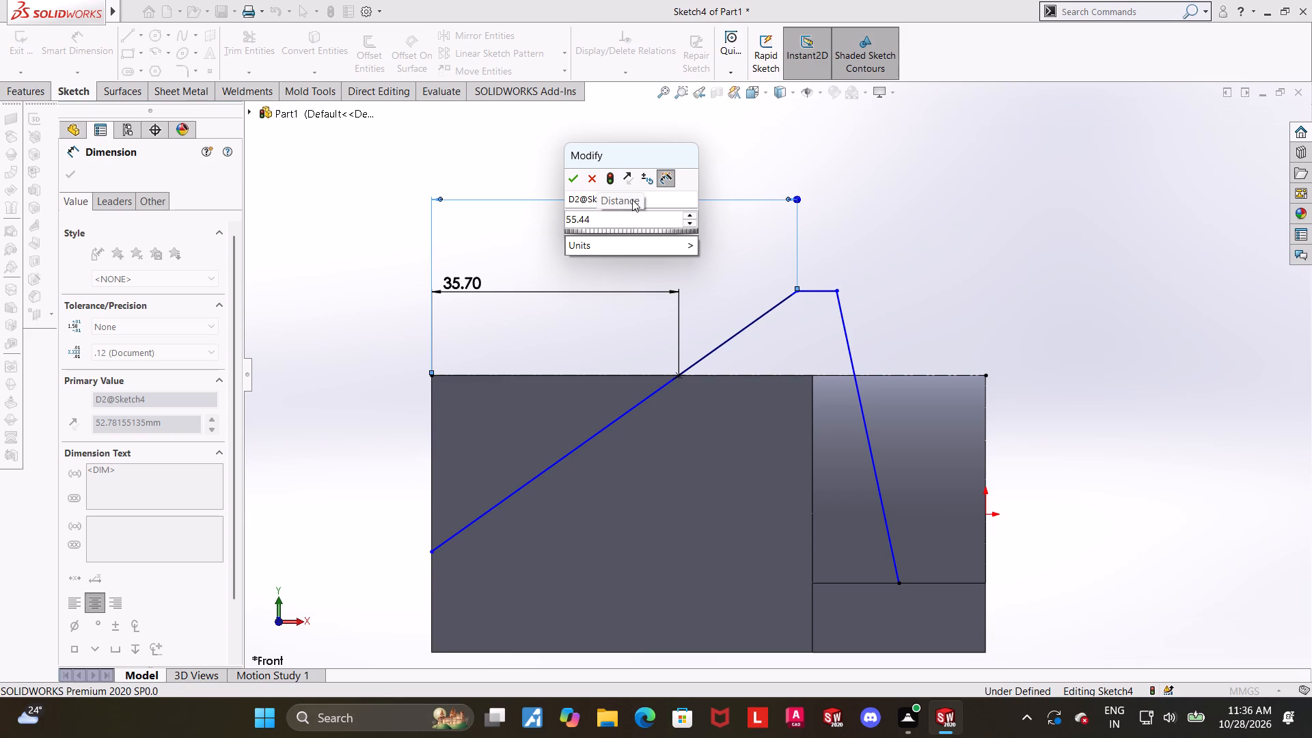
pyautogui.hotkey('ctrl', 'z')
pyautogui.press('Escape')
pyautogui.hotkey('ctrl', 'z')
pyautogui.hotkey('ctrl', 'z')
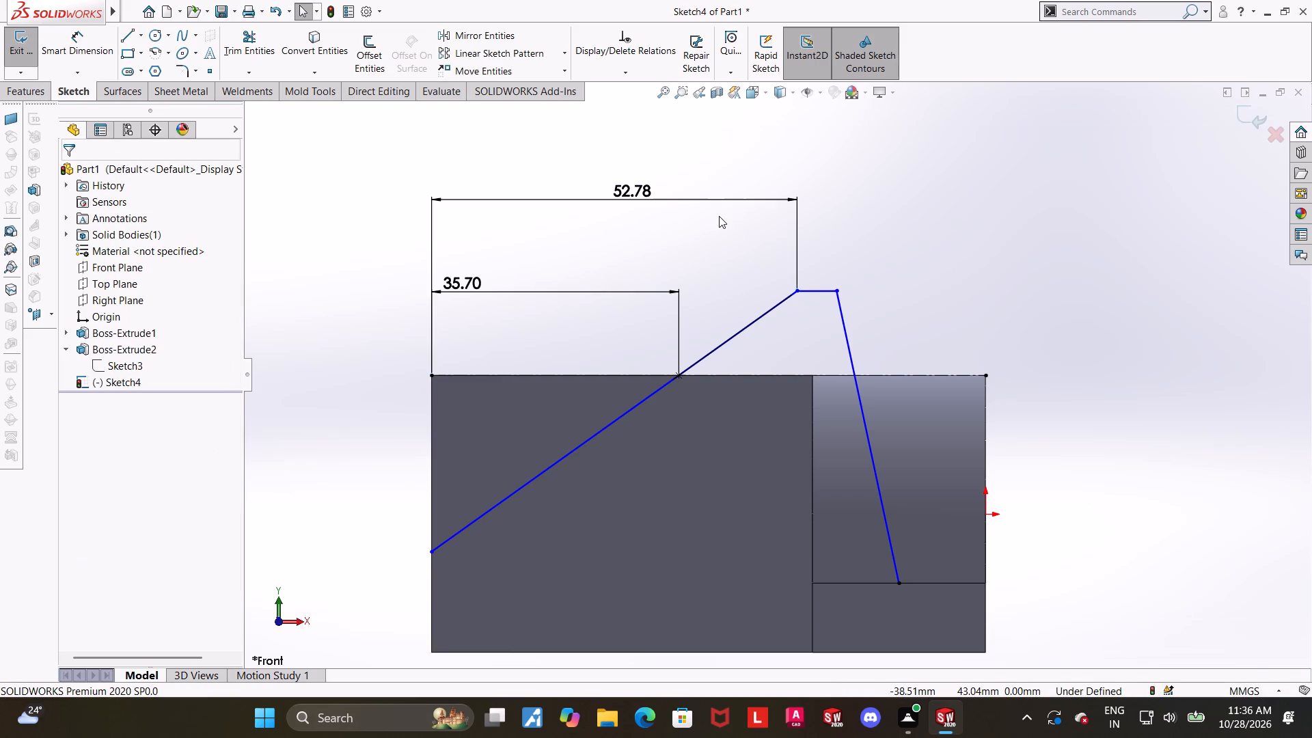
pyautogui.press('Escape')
# Dimension the horizontal distance from the block's end edge to the short top line's corner with the steep line as 55.44 mm.
pyautogui.click(92, 39)
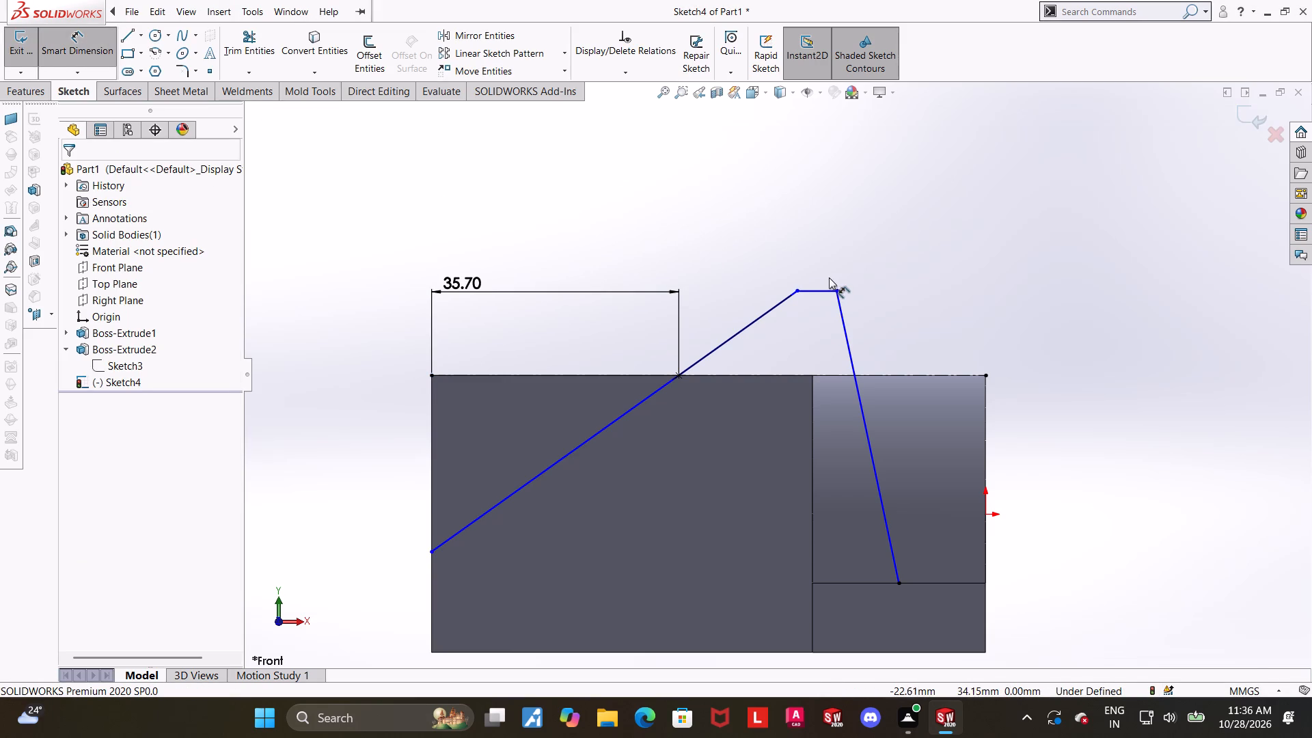
pyautogui.click(839, 290)
pyautogui.click(427, 424)
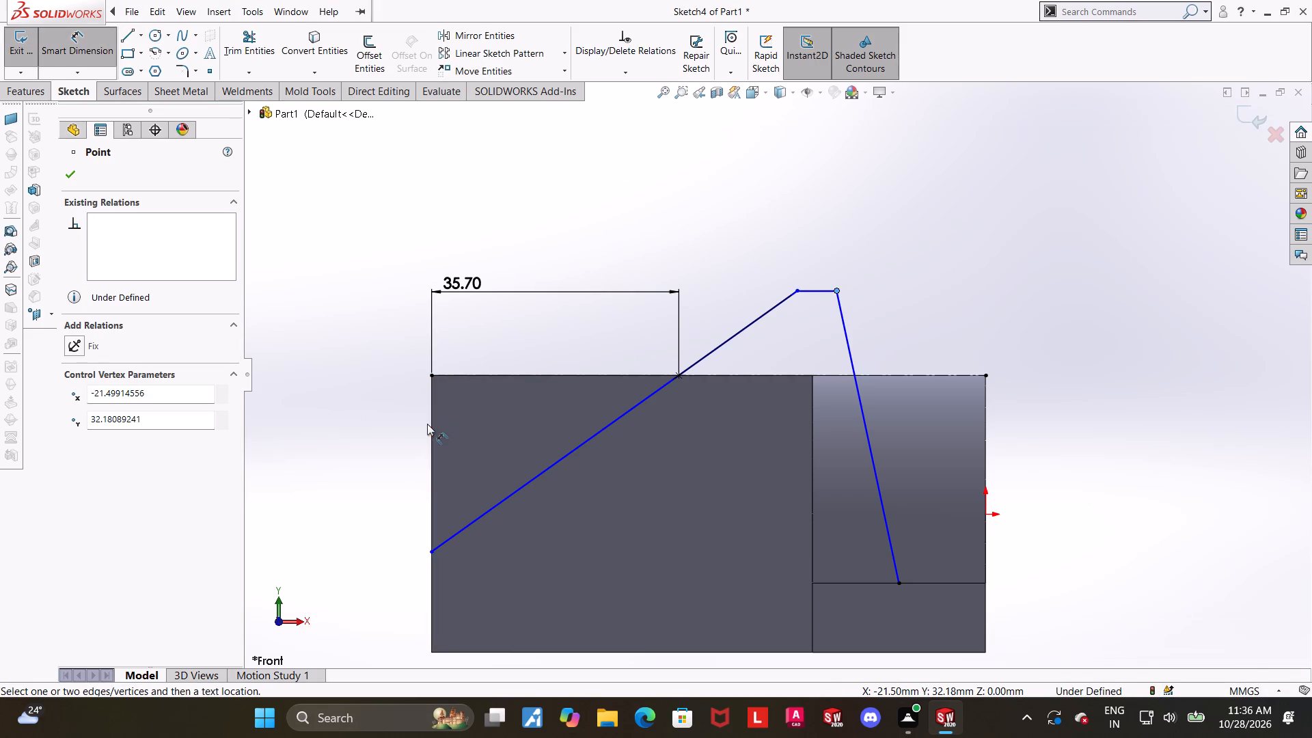
pyautogui.click(433, 422)
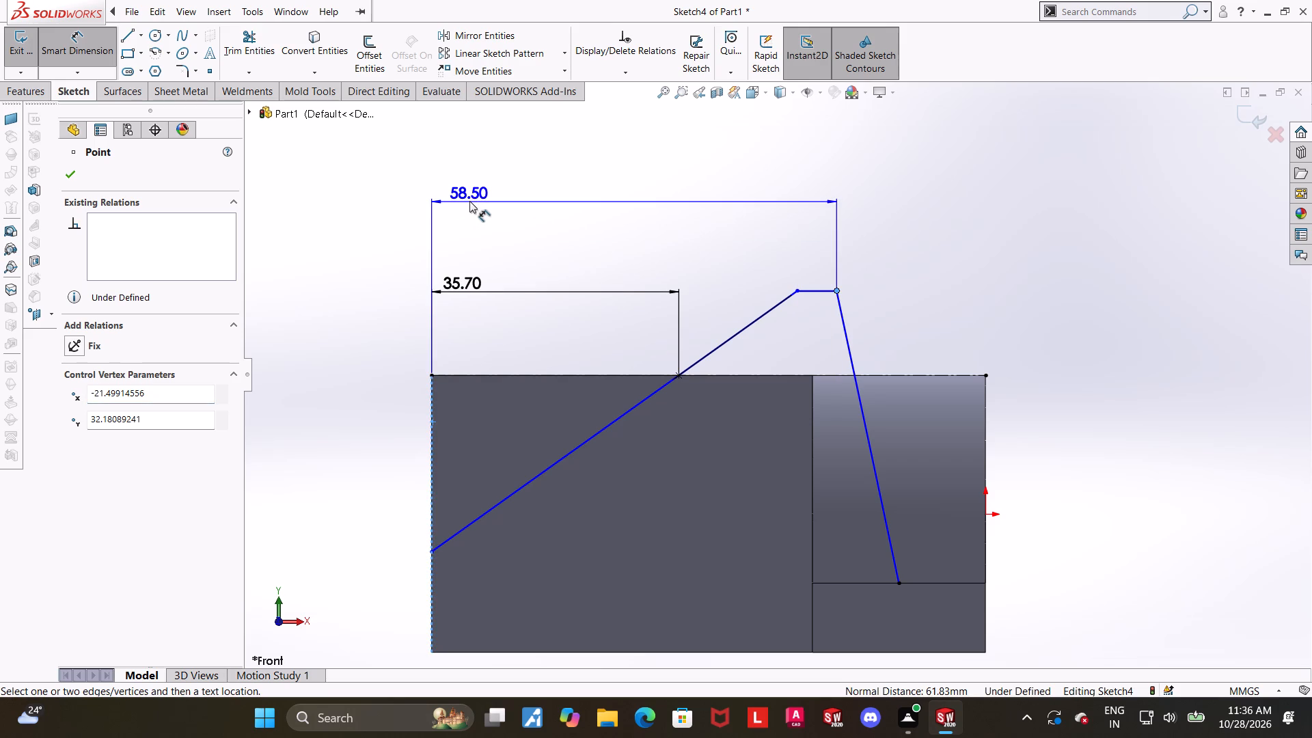
pyautogui.click(469, 201)
pyautogui.write('55.')
pyautogui.write('44')
pyautogui.press('Return')
pyautogui.press('Escape')
pyautogui.press('Escape')
pyautogui.click(1311, 331)
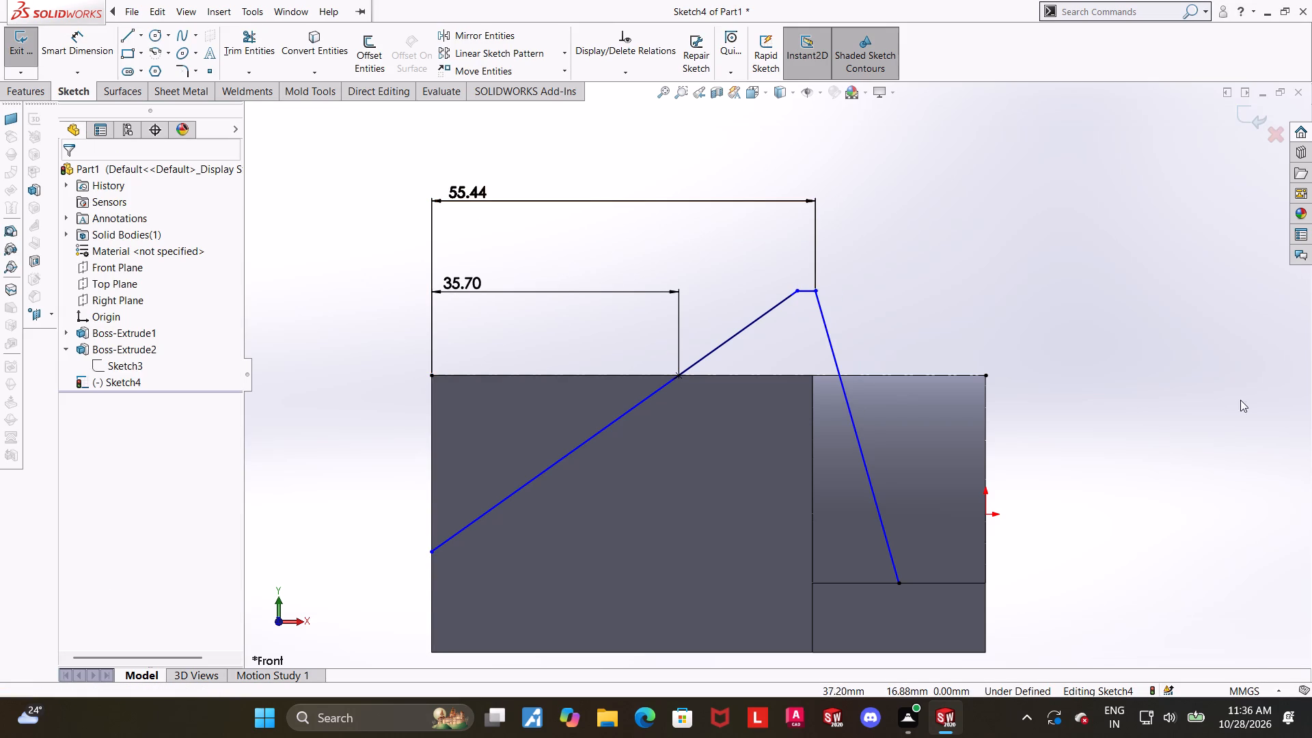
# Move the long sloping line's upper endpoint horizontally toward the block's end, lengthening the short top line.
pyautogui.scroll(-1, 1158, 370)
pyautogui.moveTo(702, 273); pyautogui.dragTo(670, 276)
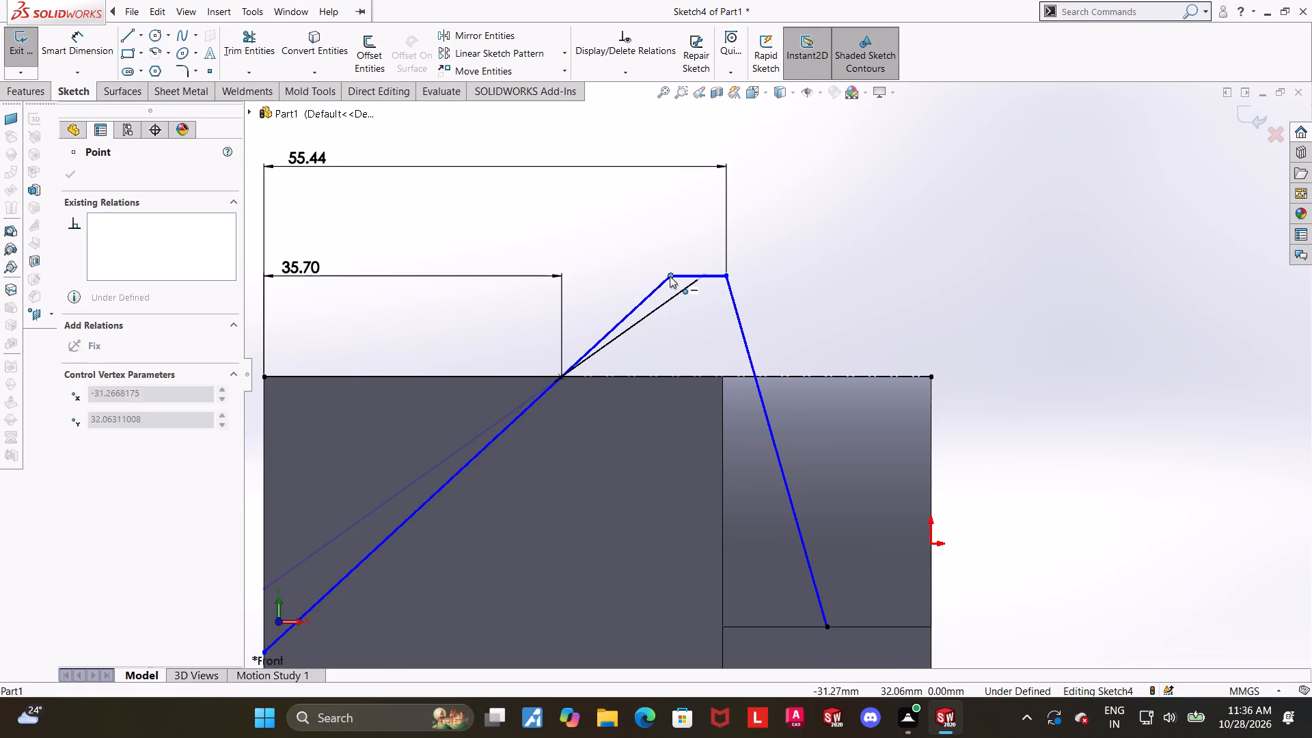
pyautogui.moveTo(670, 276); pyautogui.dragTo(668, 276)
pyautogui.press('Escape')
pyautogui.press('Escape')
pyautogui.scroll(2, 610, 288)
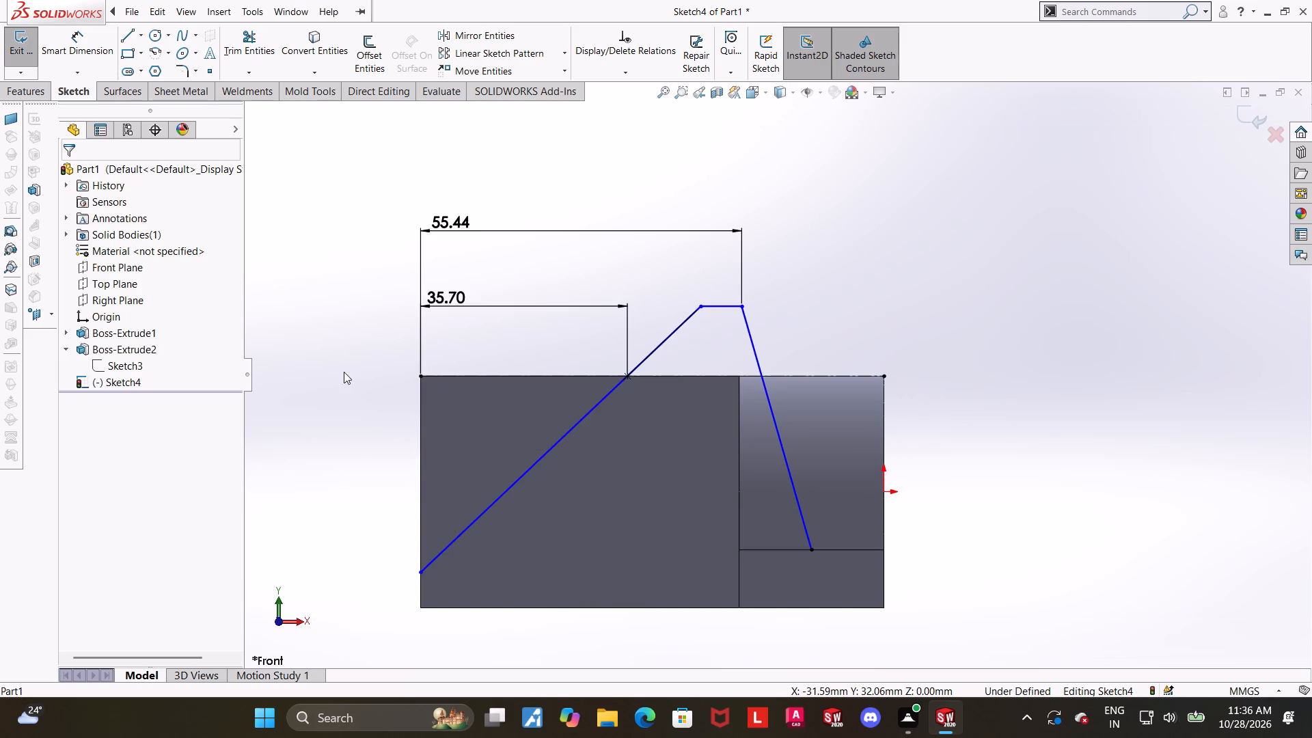
# Dimension the angle between the long sloping line and the horizontal centerline as 145°.
pyautogui.click(90, 42)
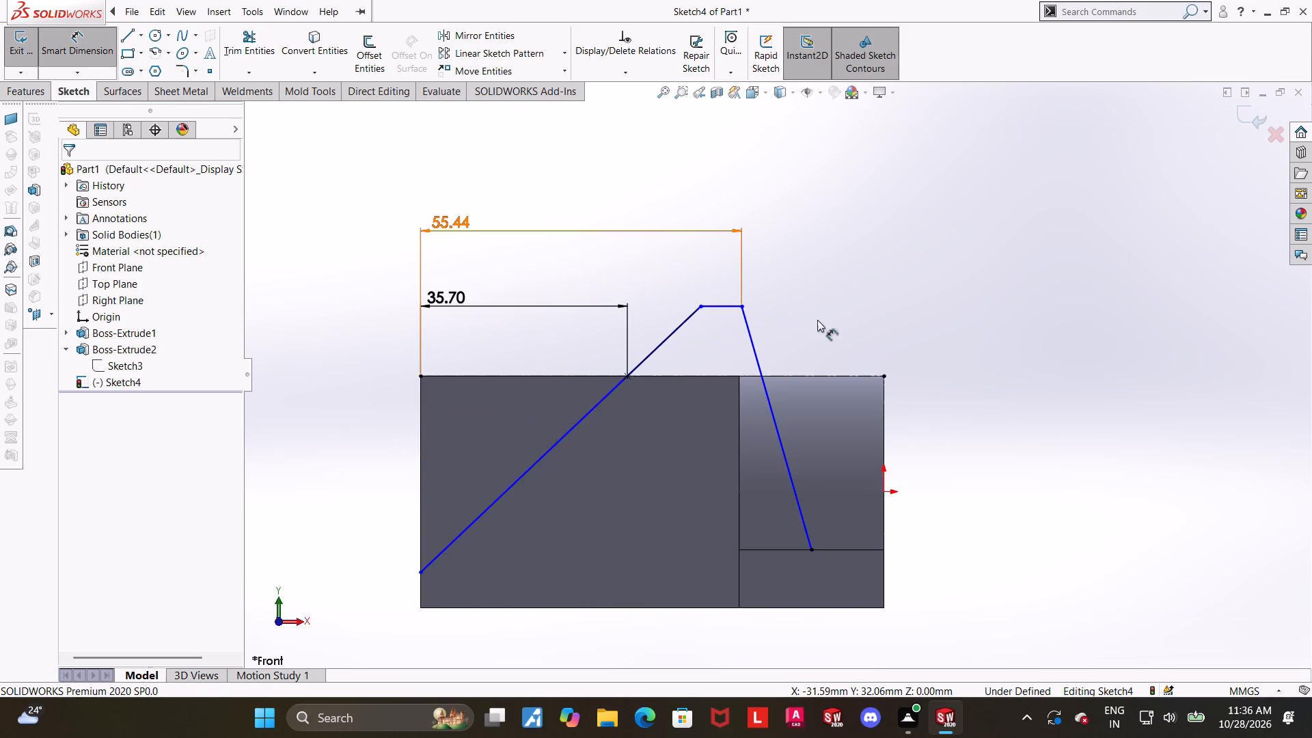
pyautogui.click(672, 330)
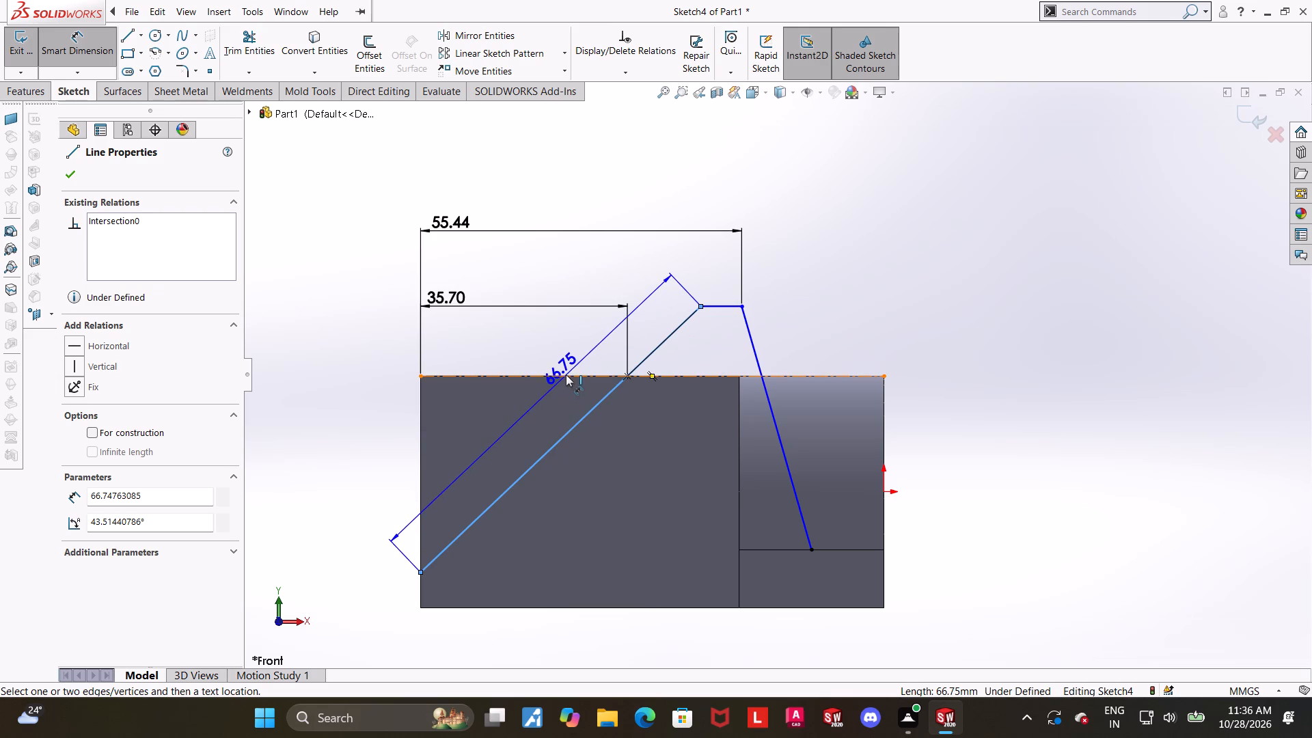
pyautogui.click(566, 374)
pyautogui.click(578, 342)
pyautogui.write('145')
pyautogui.press('Return')
pyautogui.press('Escape')
pyautogui.press('Escape')
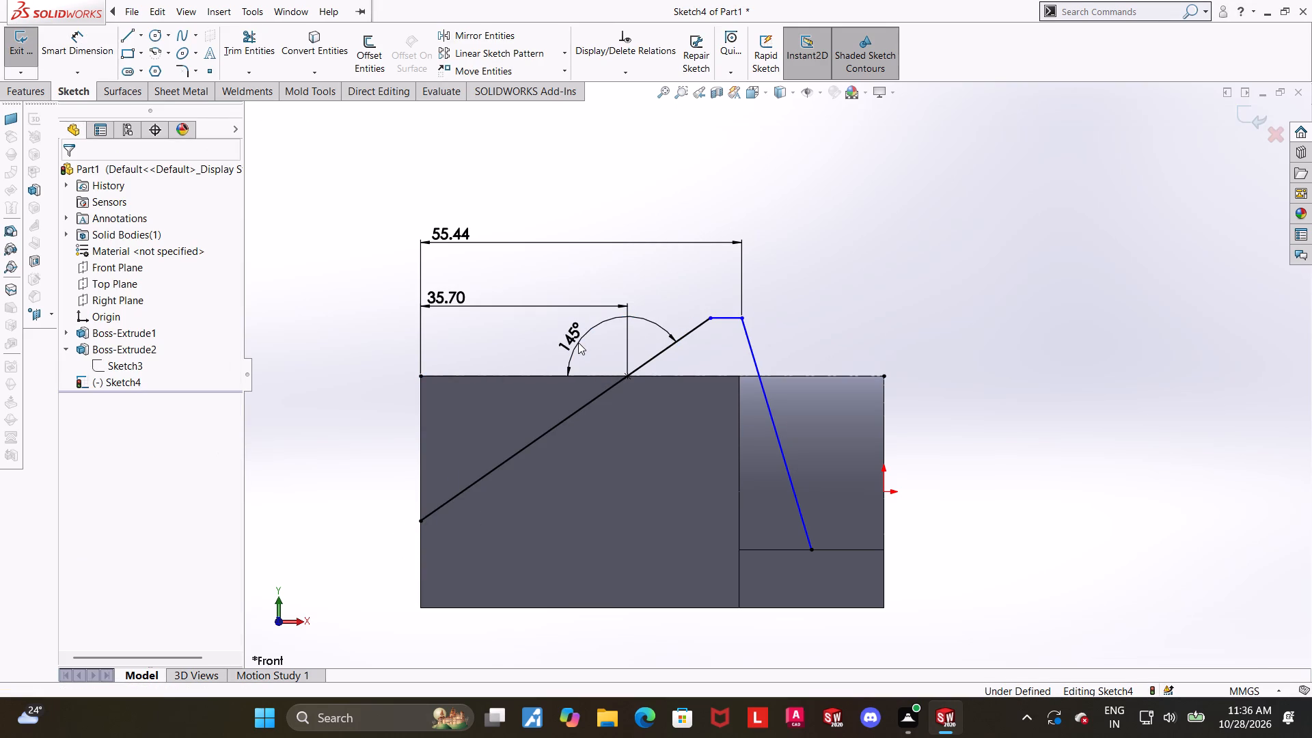
# Close the profile with lines down the block's end edge, along the bottom, up the front edge and across to the steep line's lower end.
pyautogui.click(128, 36)
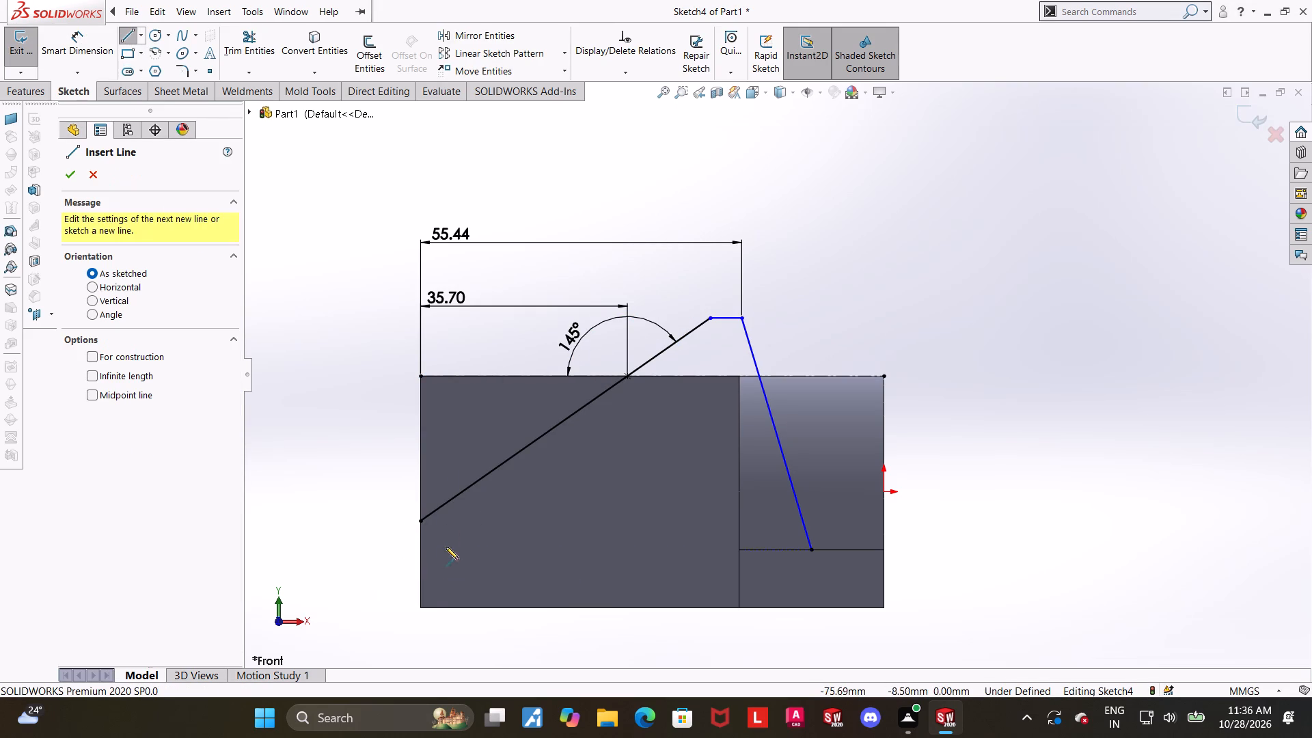
pyautogui.click(420, 524)
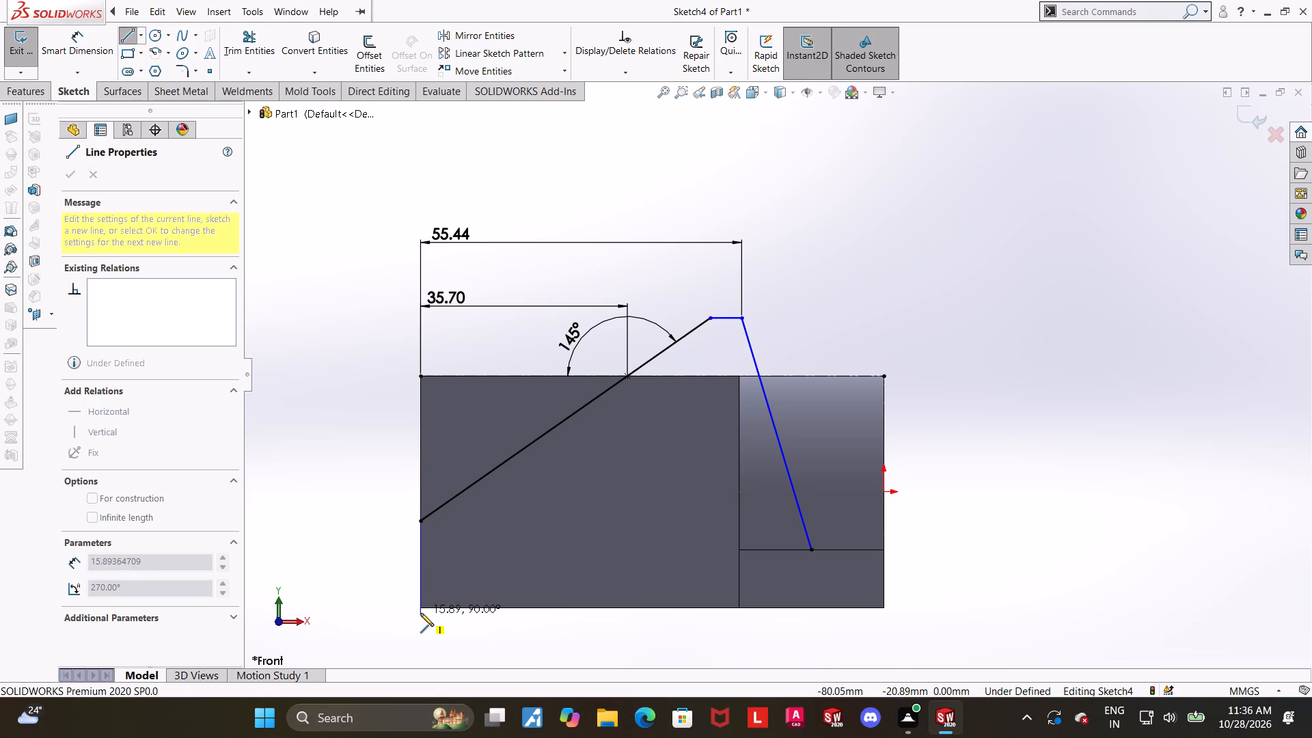
pyautogui.click(420, 608)
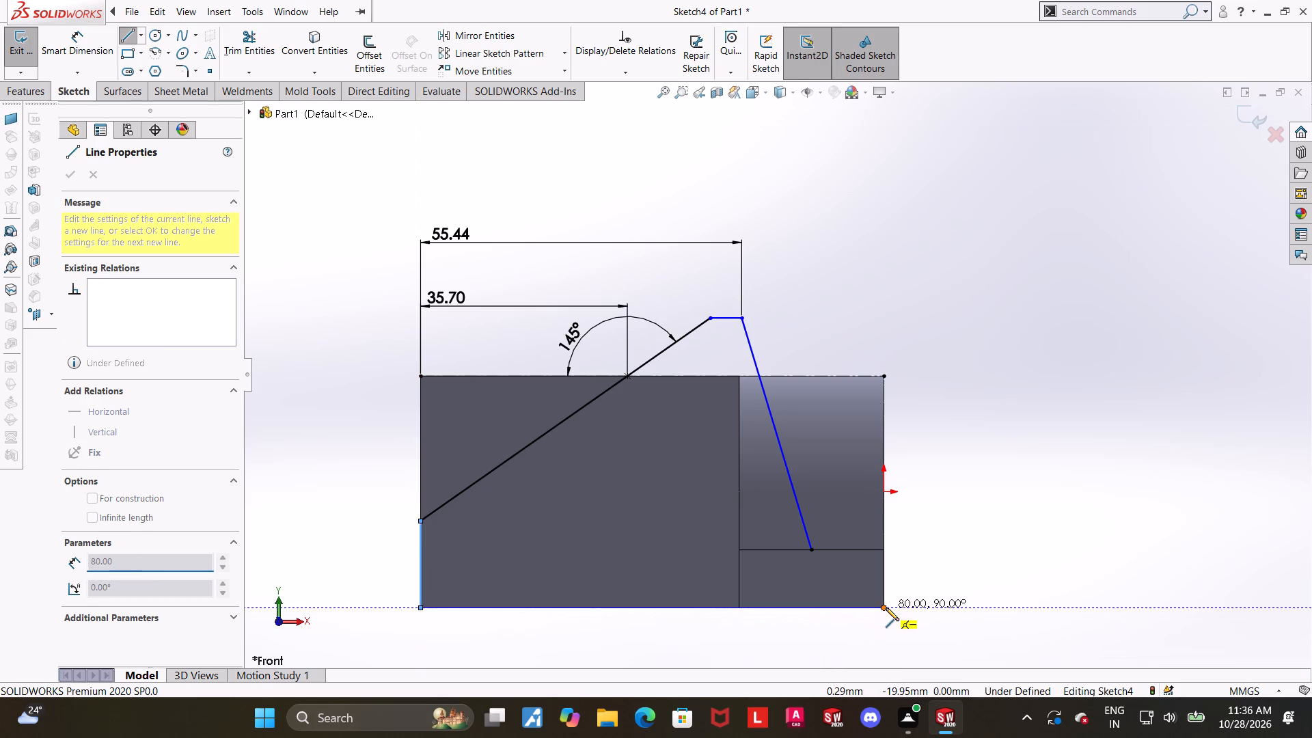
pyautogui.click(886, 551)
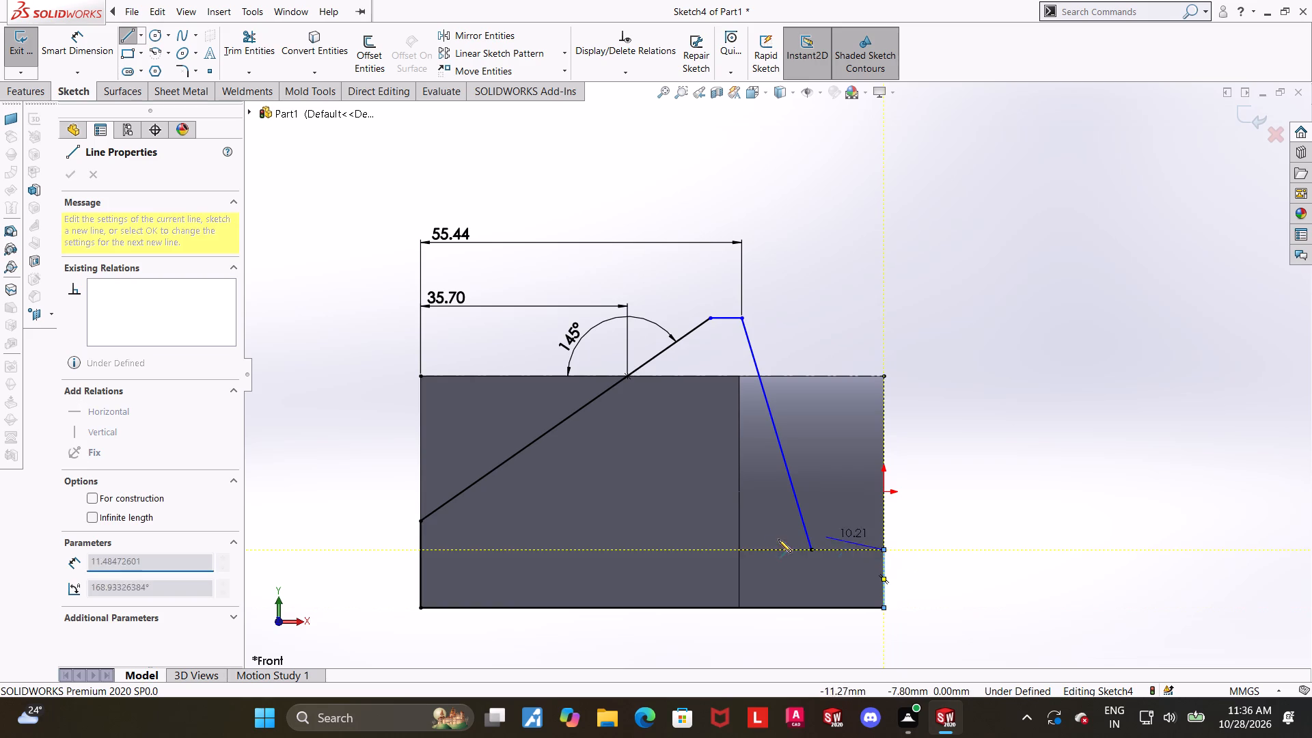
pyautogui.click(813, 551)
pyautogui.press('Escape')
pyautogui.press('Escape')
pyautogui.press('Escape')
pyautogui.press('Escape')
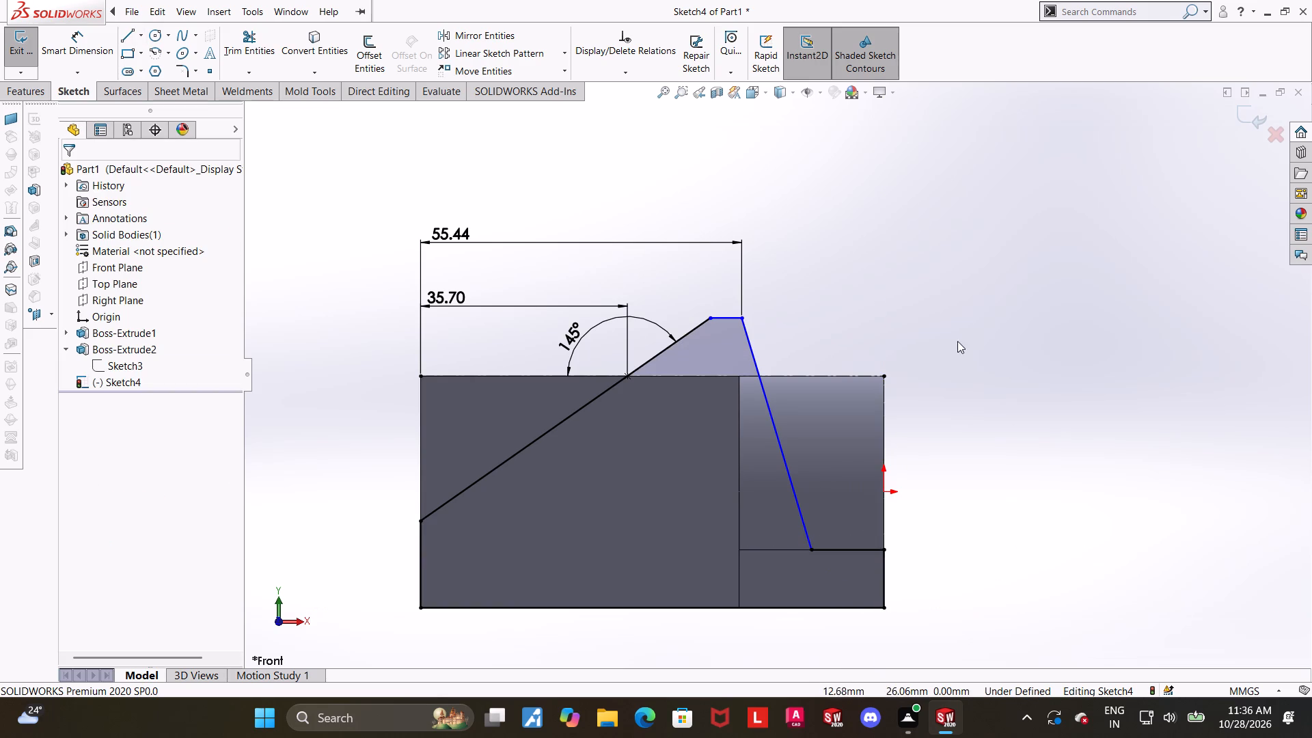
# Dimension the angle between the steep line and the horizontal centerline as 110°.
pyautogui.scroll(-1, 935, 369)
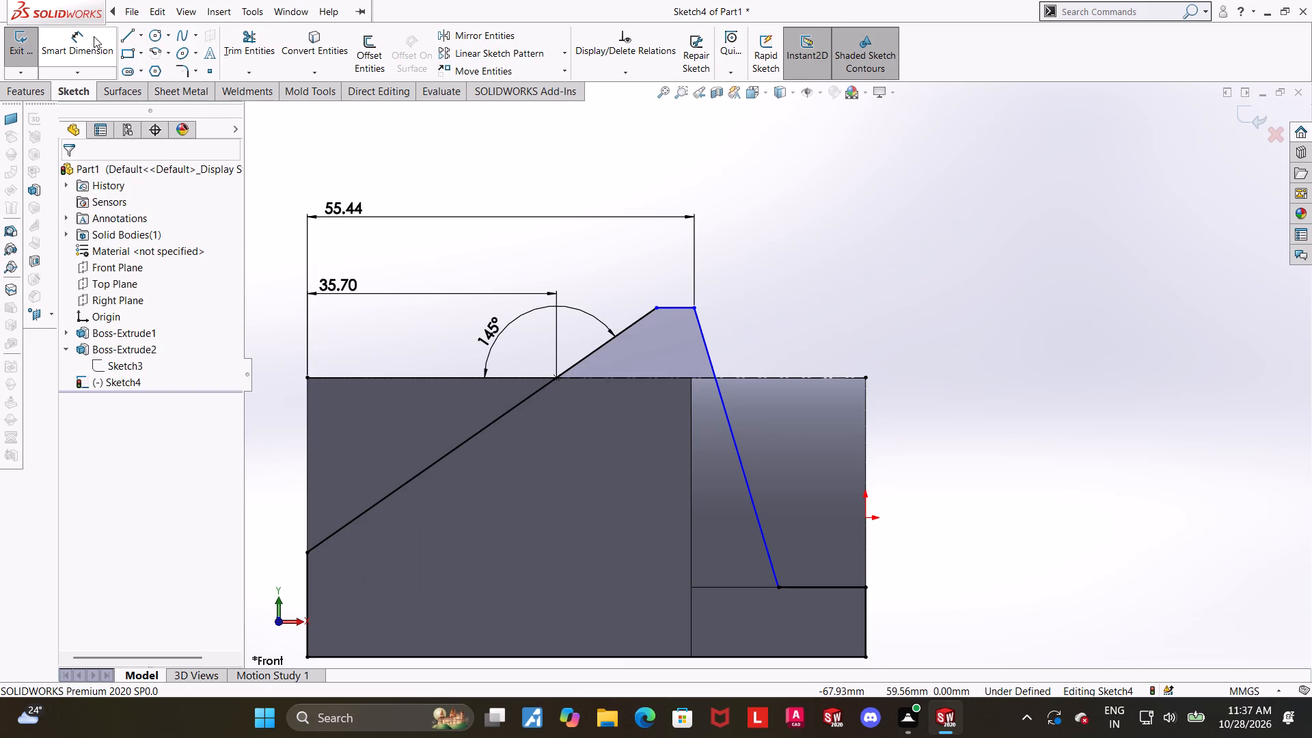
pyautogui.click(92, 36)
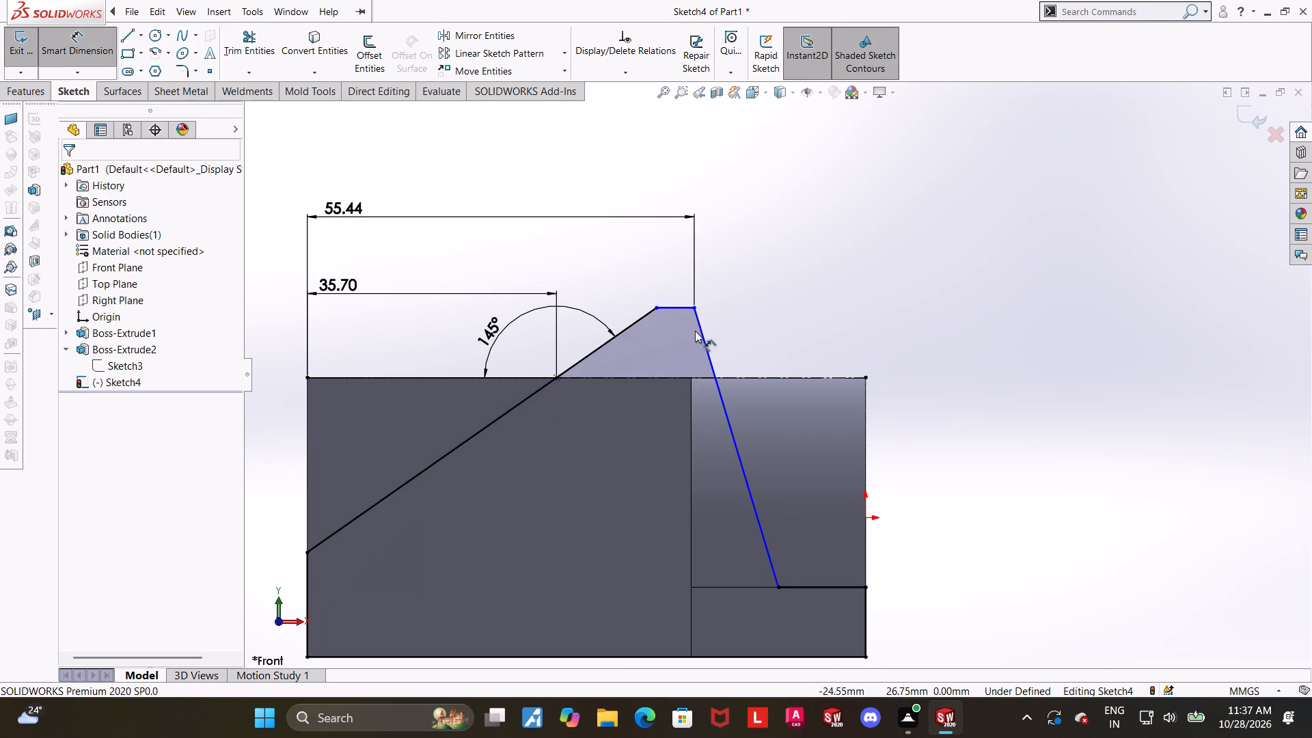
pyautogui.click(700, 331)
pyautogui.click(780, 381)
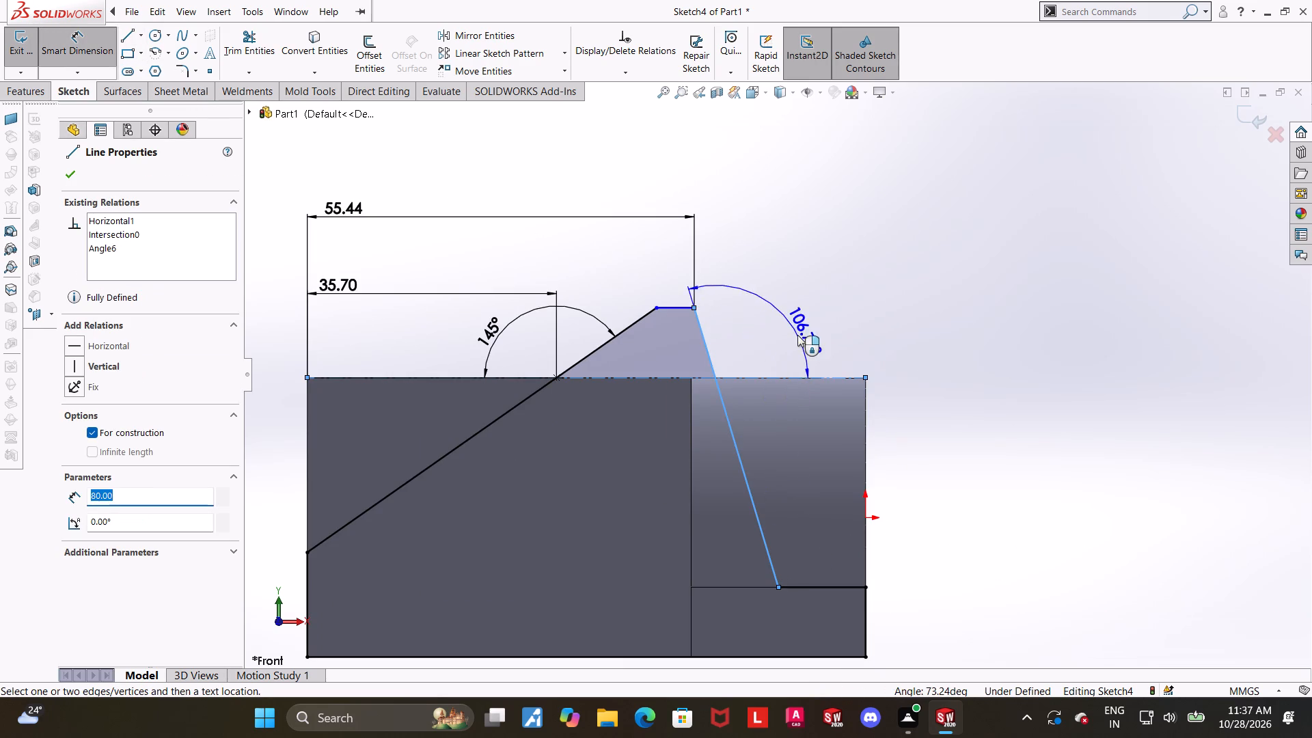
pyautogui.click(797, 335)
pyautogui.write('110')
pyautogui.press('Return')
pyautogui.press('Escape')
pyautogui.press('Escape')
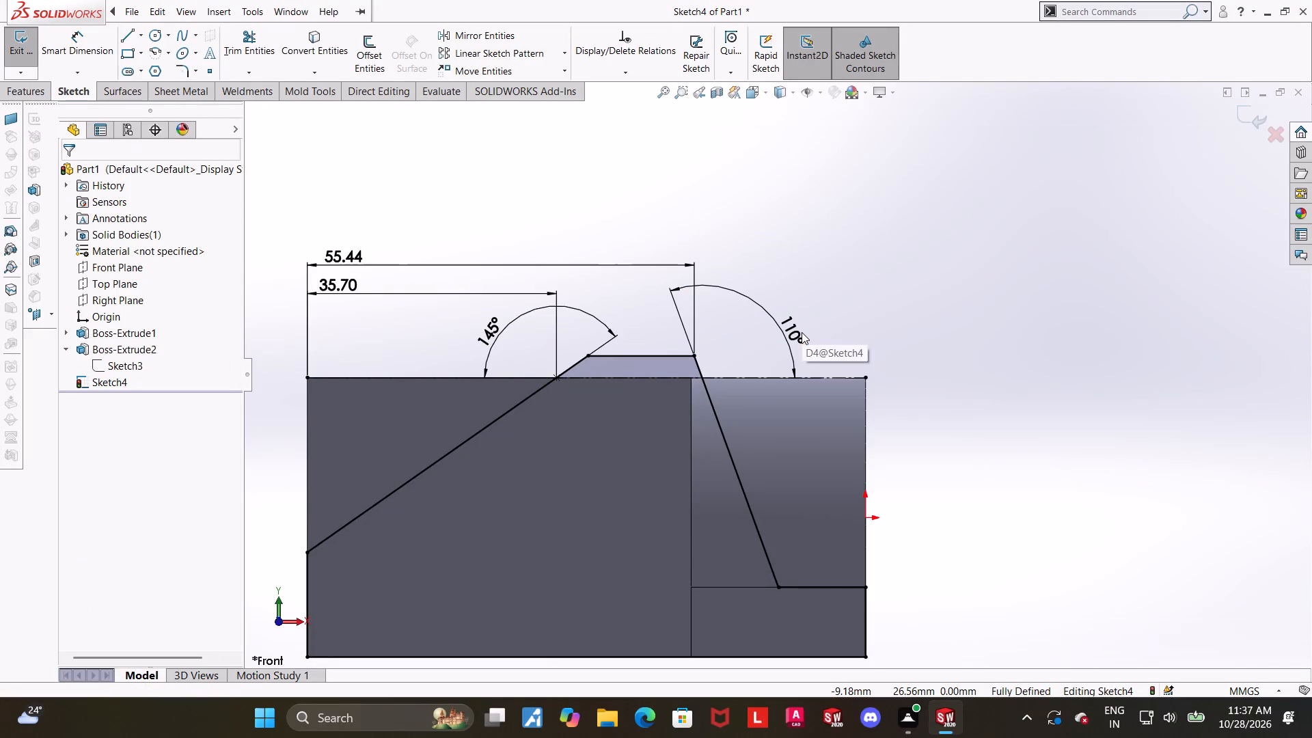
pyautogui.press('Escape')
pyautogui.click(1208, 315)
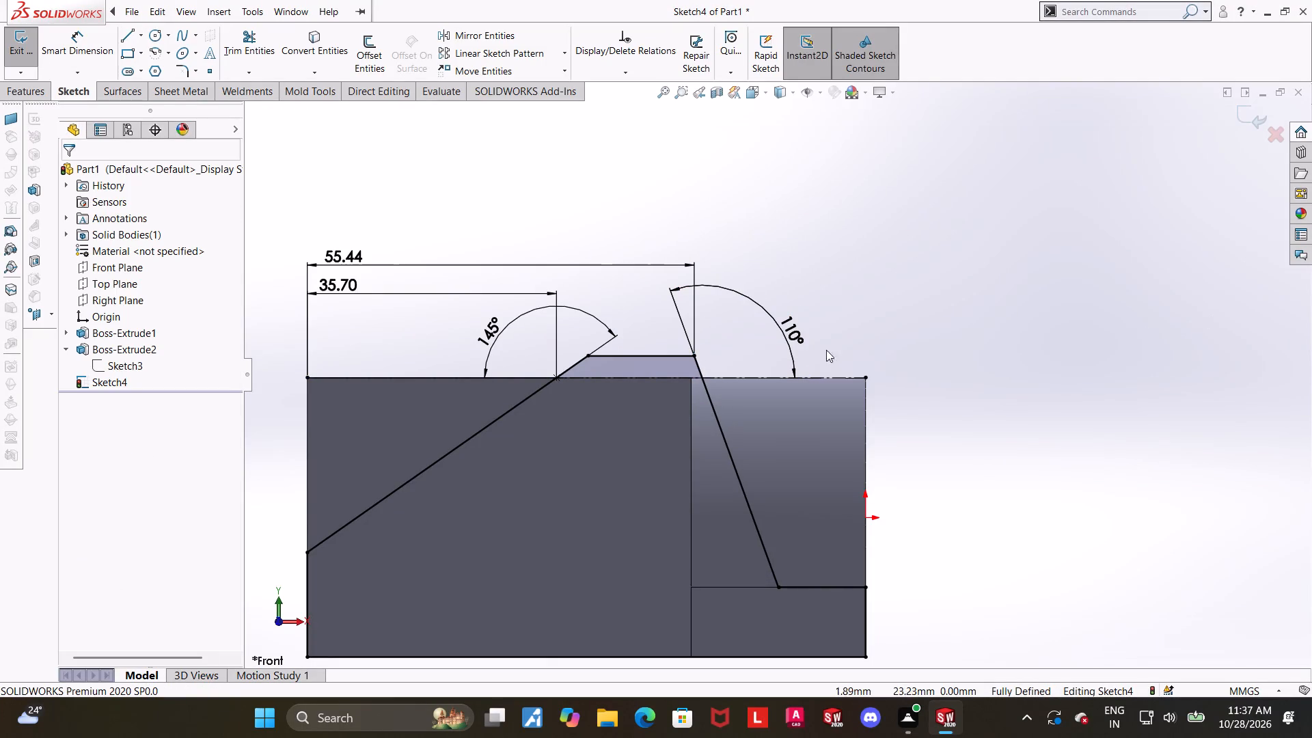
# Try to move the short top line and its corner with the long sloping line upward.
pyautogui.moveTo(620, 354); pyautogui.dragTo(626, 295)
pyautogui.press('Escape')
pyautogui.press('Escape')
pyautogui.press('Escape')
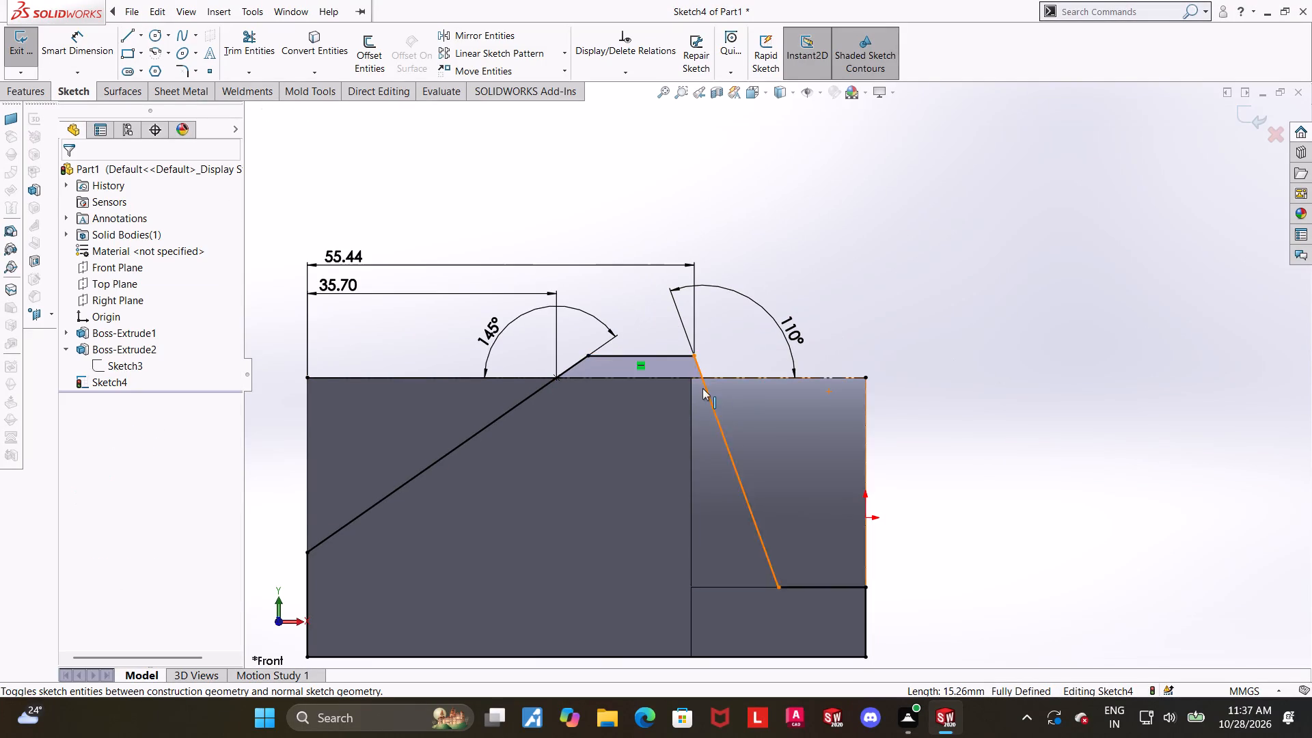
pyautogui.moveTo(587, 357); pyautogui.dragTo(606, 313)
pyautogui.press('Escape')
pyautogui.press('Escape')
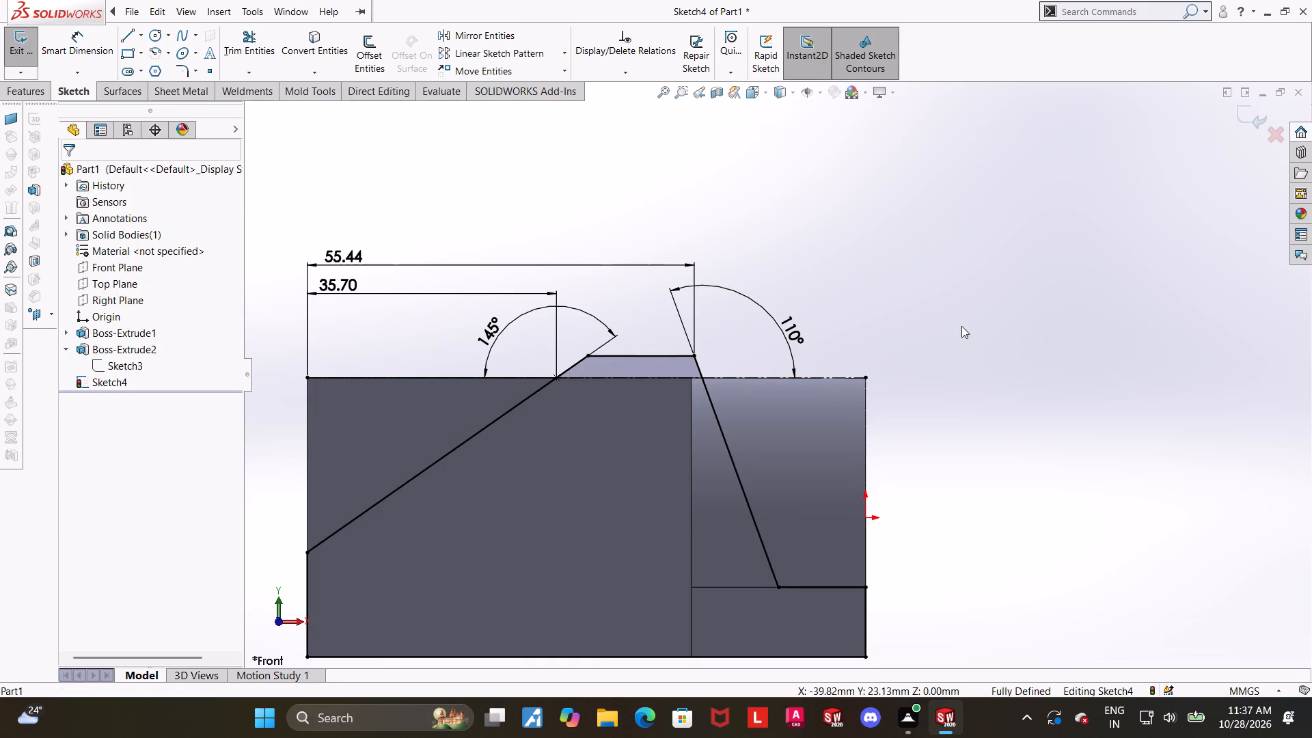
# Examine the closed side profile against the block and arched body from several angles, and return to the front view.
pyautogui.scroll(3, 961, 326)
pyautogui.scroll(-1, 747, 331)
pyautogui.moveTo(826, 346); pyautogui.dragTo(726, 350, button='middle')
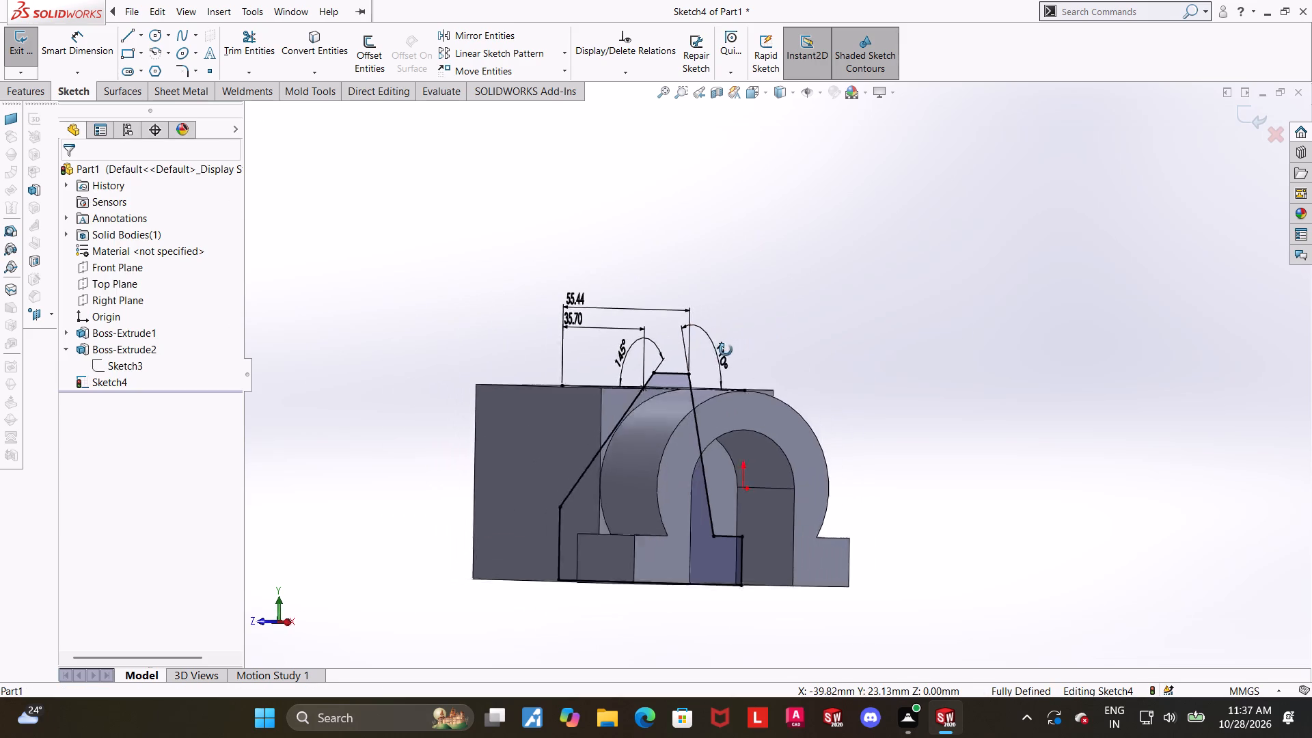
pyautogui.moveTo(726, 350); pyautogui.dragTo(755, 397, button='middle')
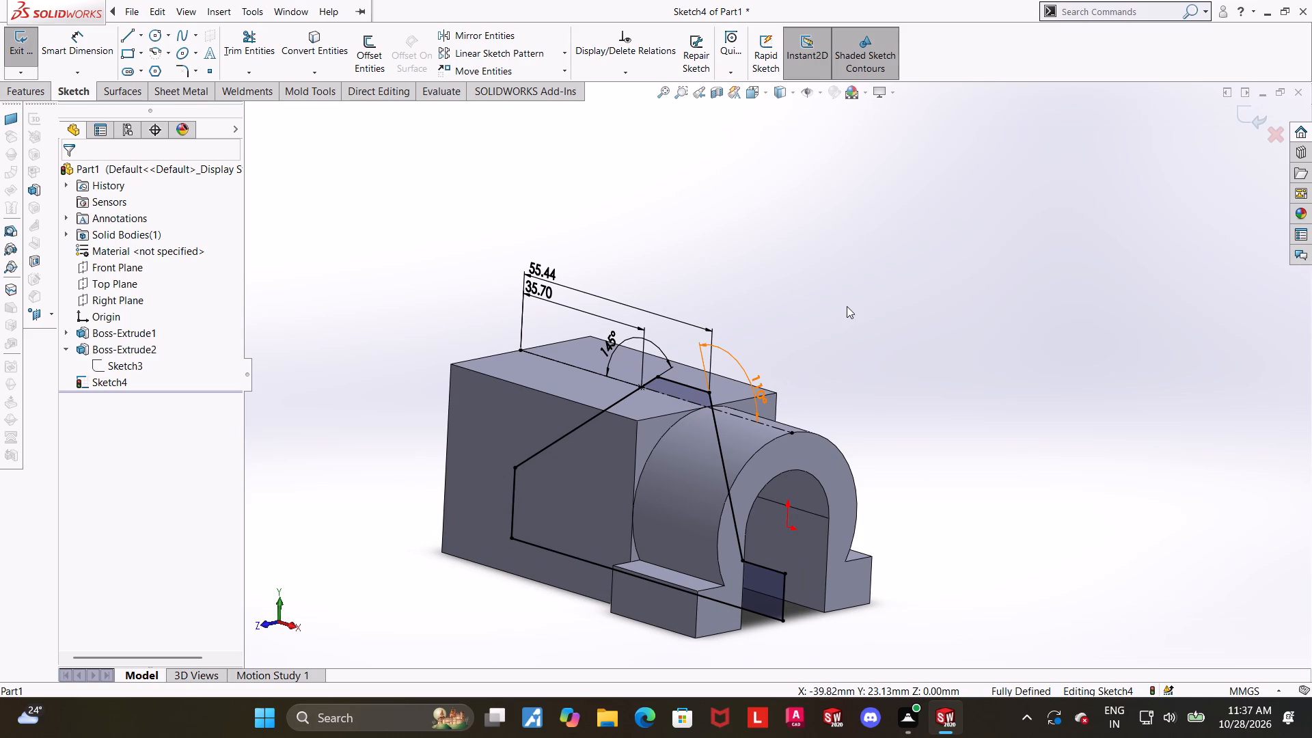
pyautogui.scroll(3, 847, 306)
pyautogui.moveTo(823, 301); pyautogui.dragTo(882, 273, button='middle')
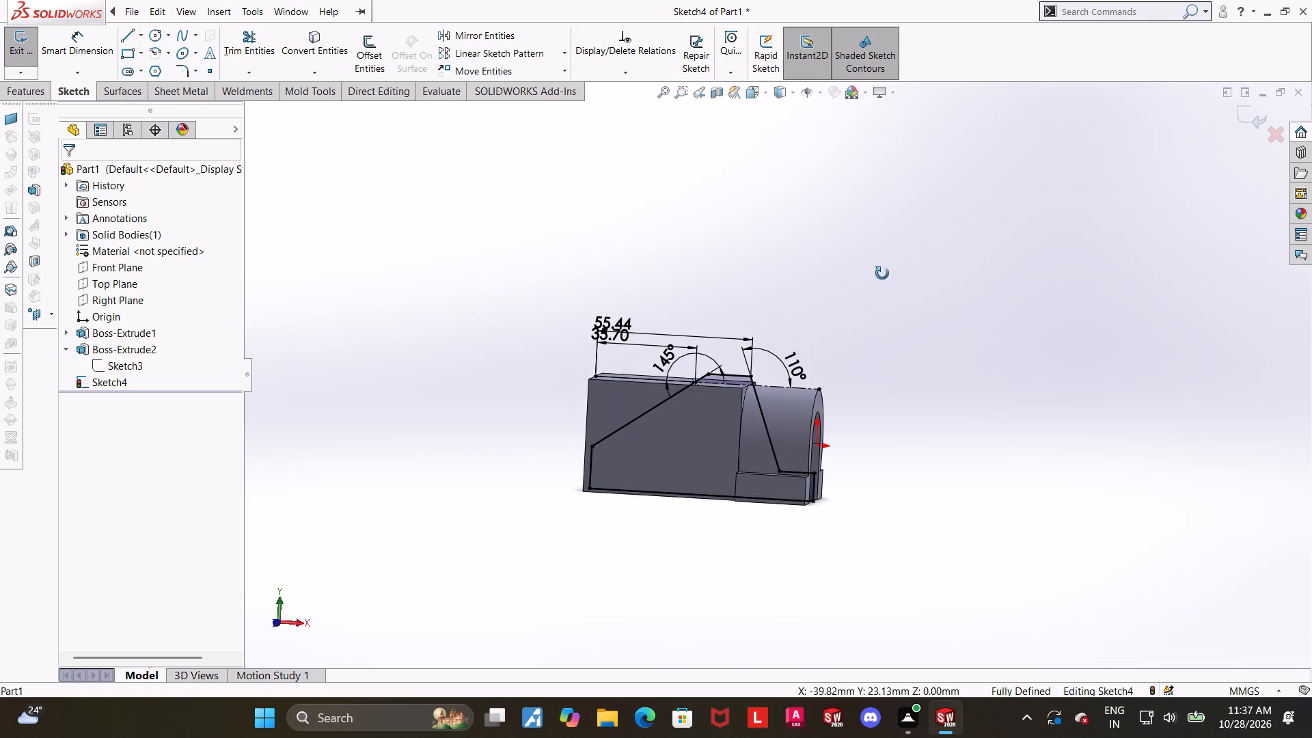
pyautogui.moveTo(882, 273); pyautogui.dragTo(804, 277, button='middle')
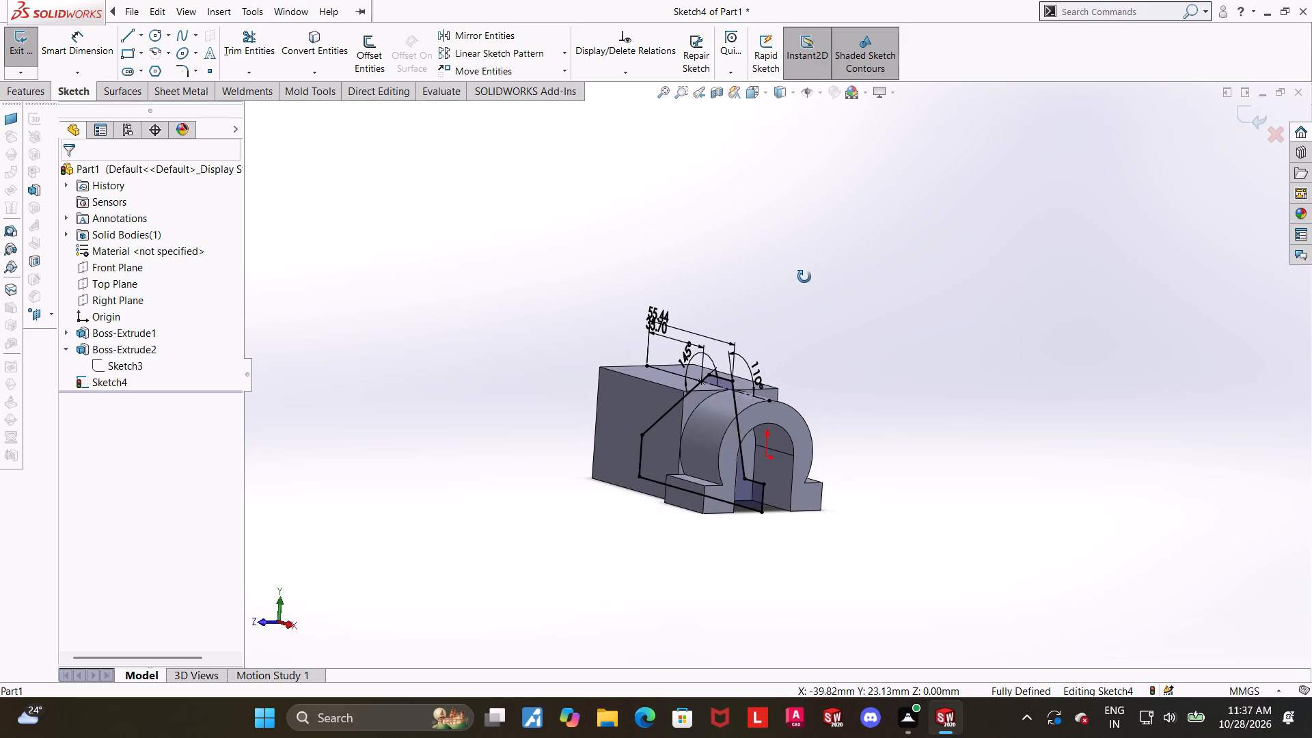
pyautogui.moveTo(804, 277); pyautogui.dragTo(845, 298, button='middle')
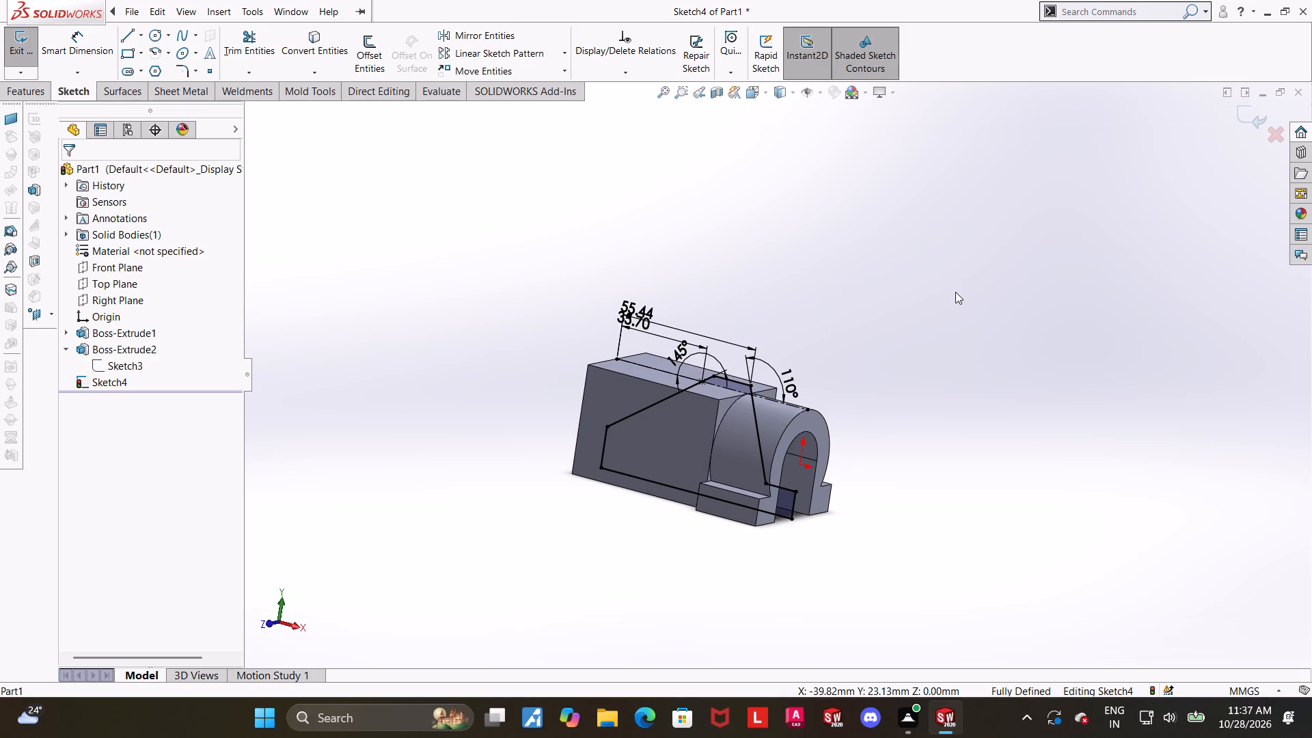
pyautogui.moveTo(955, 290); pyautogui.dragTo(974, 290, button='middle')
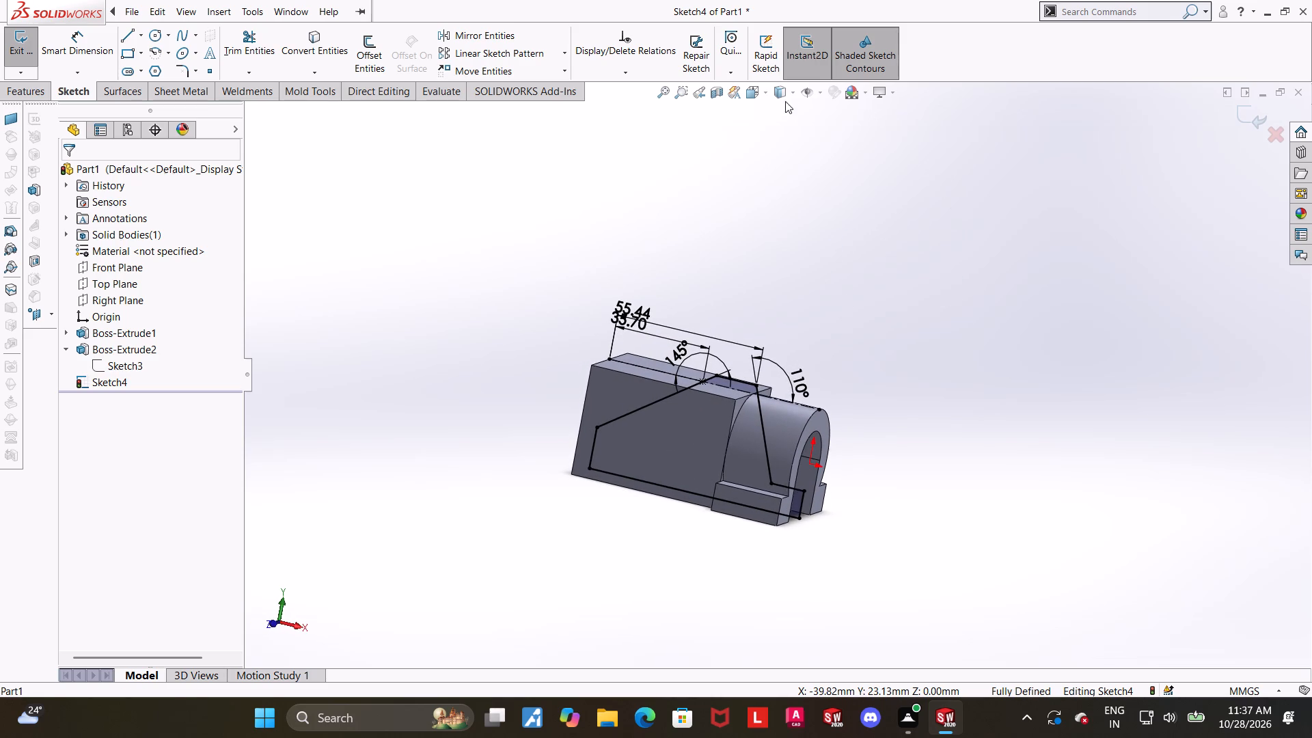
pyautogui.click(763, 96)
pyautogui.click(546, 495)
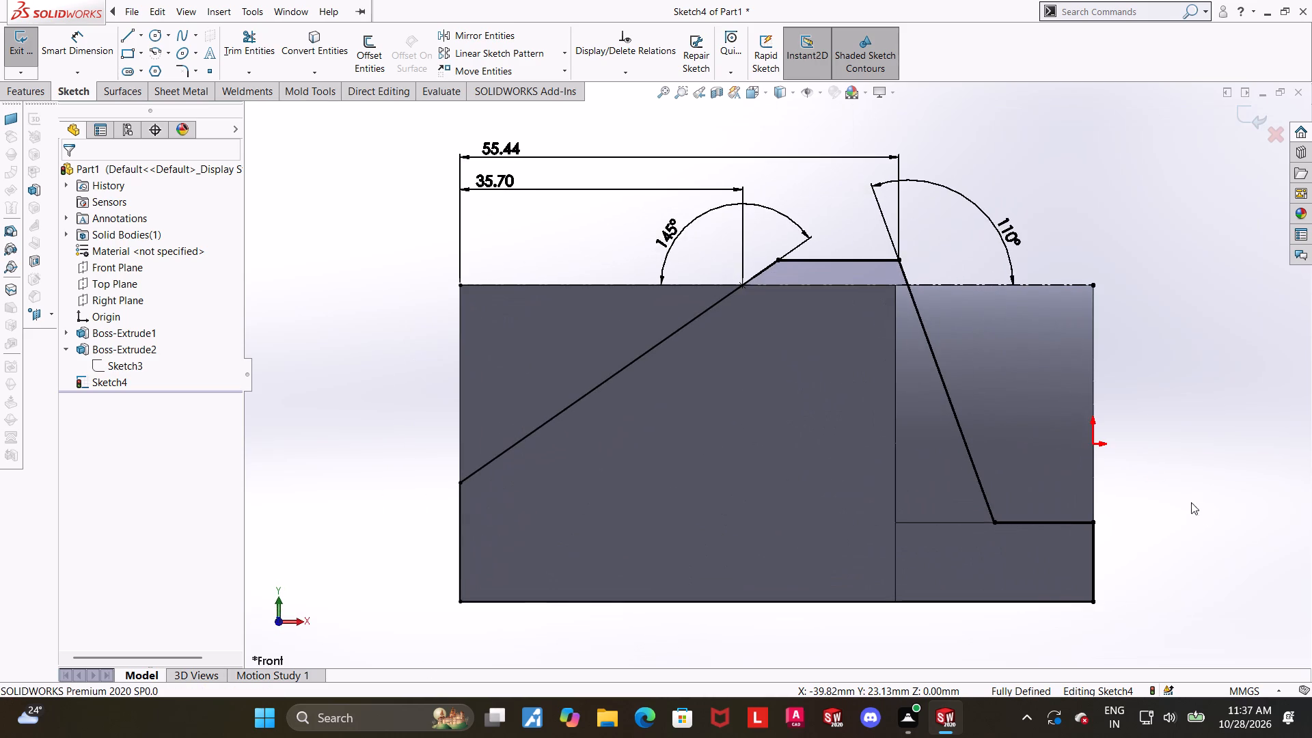
pyautogui.click(1204, 511)
pyautogui.scroll(2, 1033, 339)
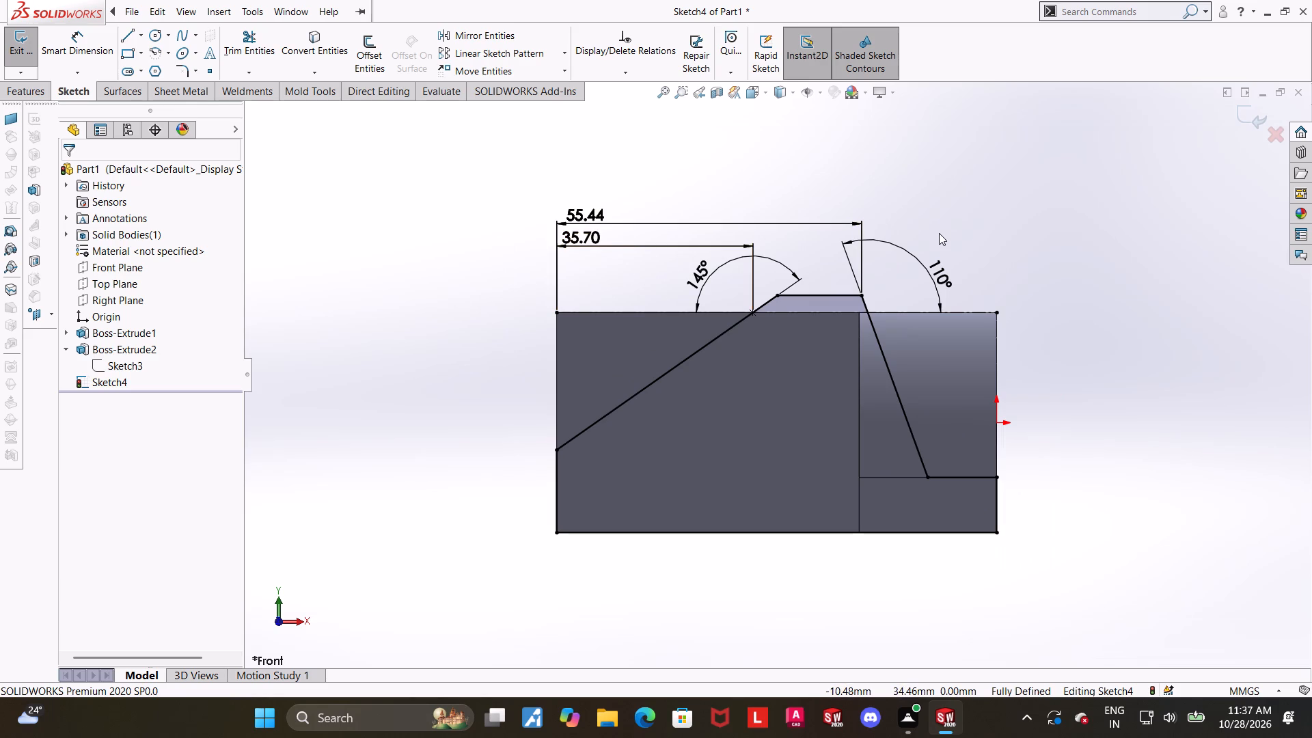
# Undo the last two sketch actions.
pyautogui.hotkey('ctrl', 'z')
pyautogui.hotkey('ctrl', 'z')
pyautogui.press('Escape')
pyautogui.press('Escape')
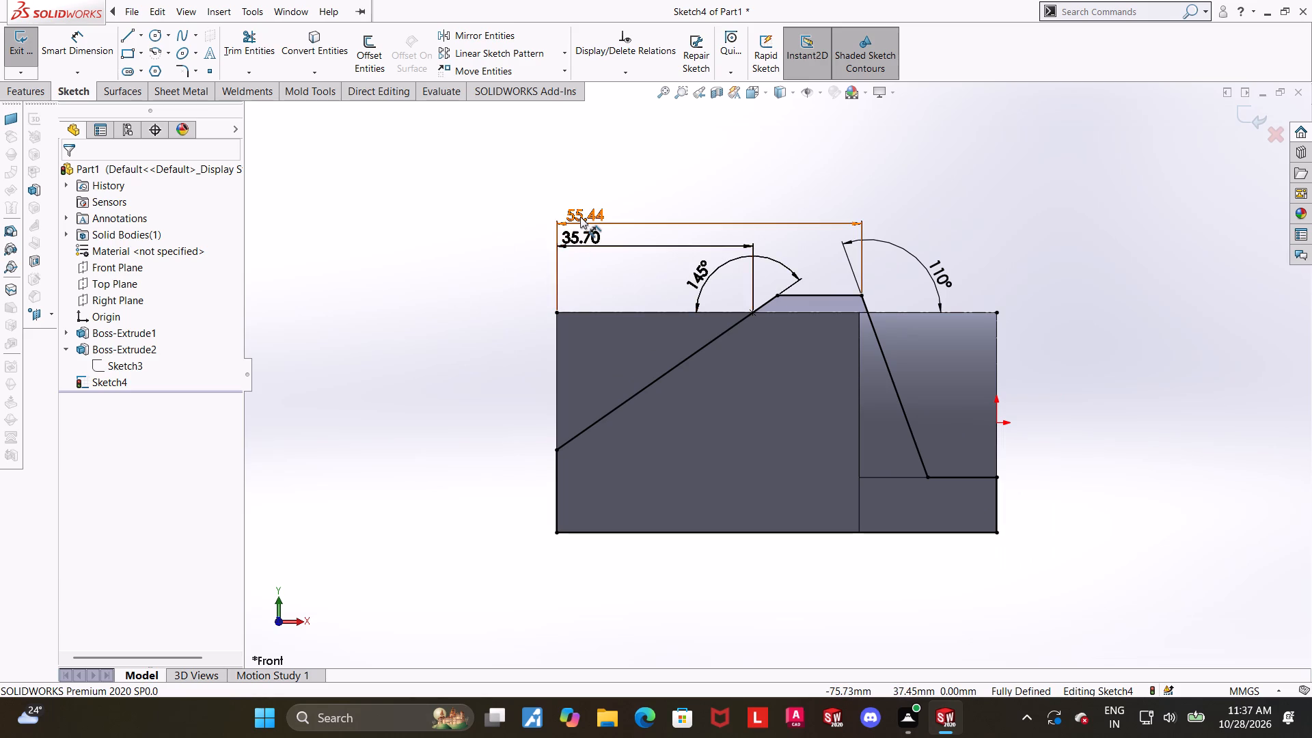
# Delete the 55.44 mm horizontal dimension to the top corner of the steep line.
pyautogui.rightClick(580, 217)
pyautogui.click(623, 387)
pyautogui.press('Escape')
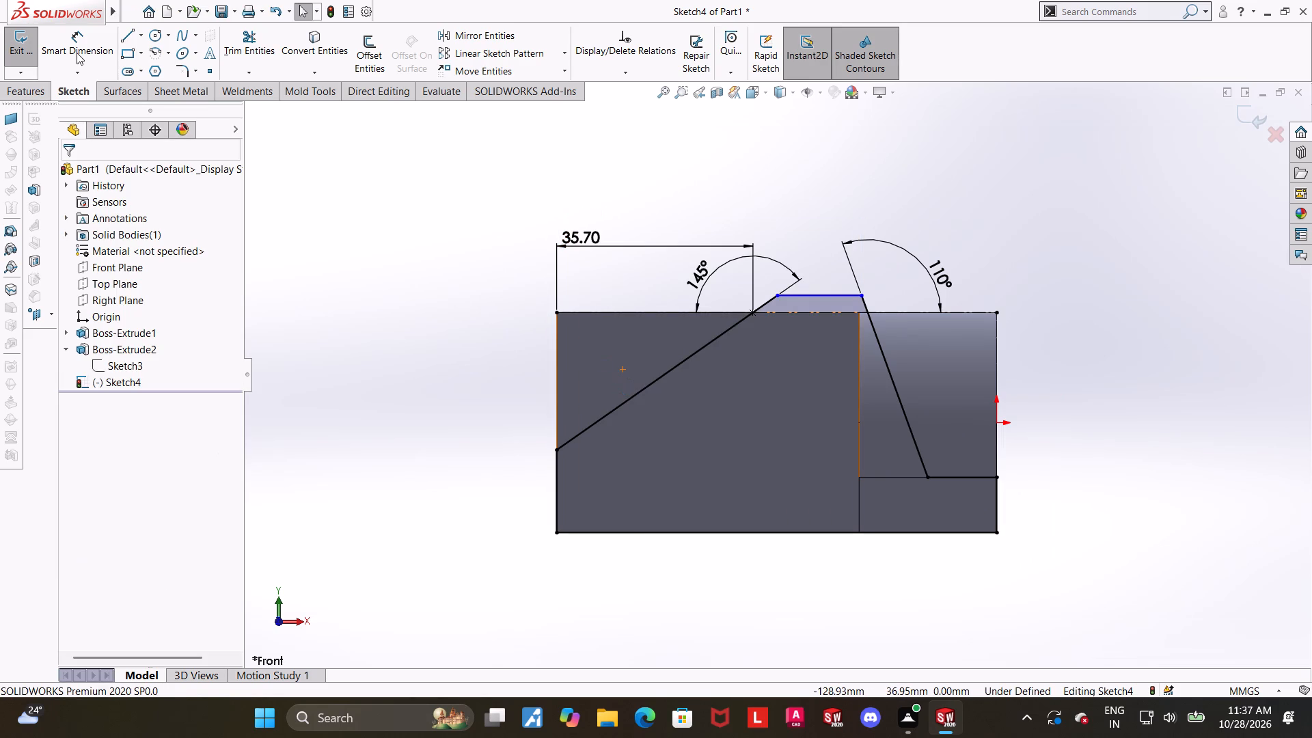
# Dimension the height from the profile's bottom line to the top end of the long sloping line as 50 mm.
pyautogui.click(73, 46)
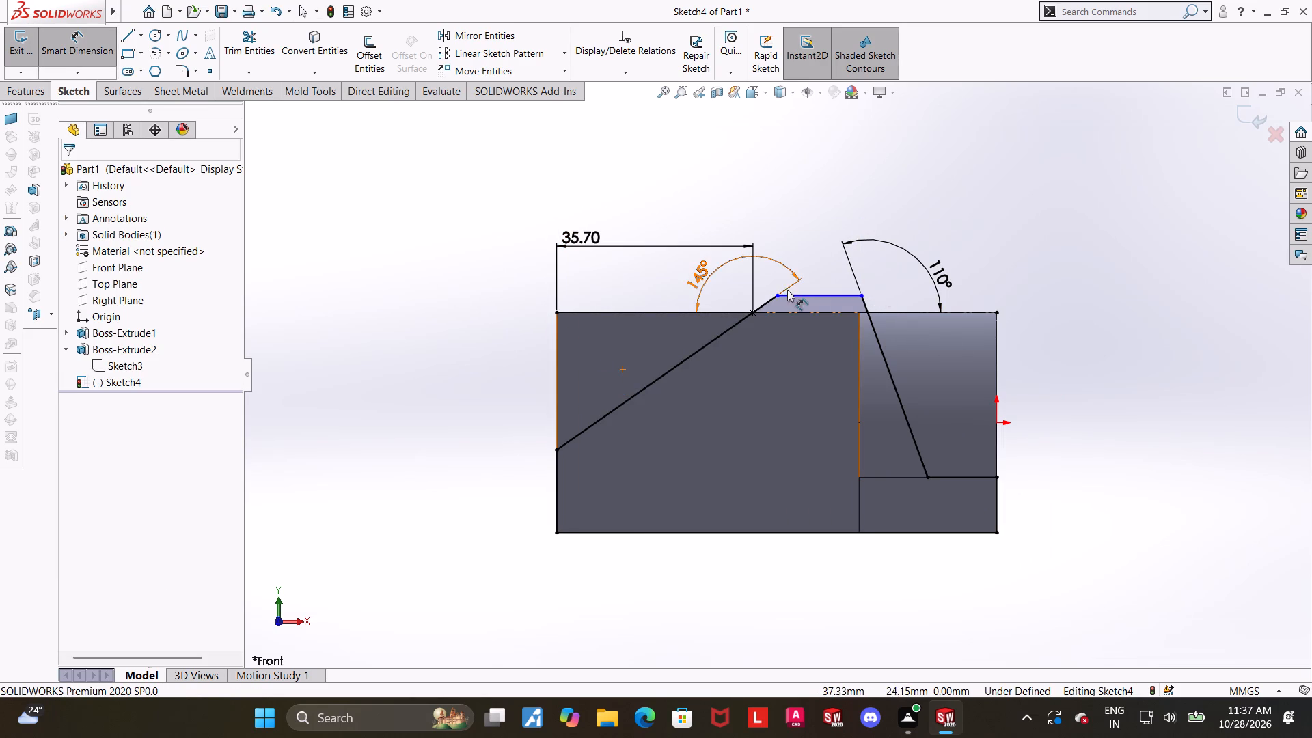
pyautogui.click(778, 293)
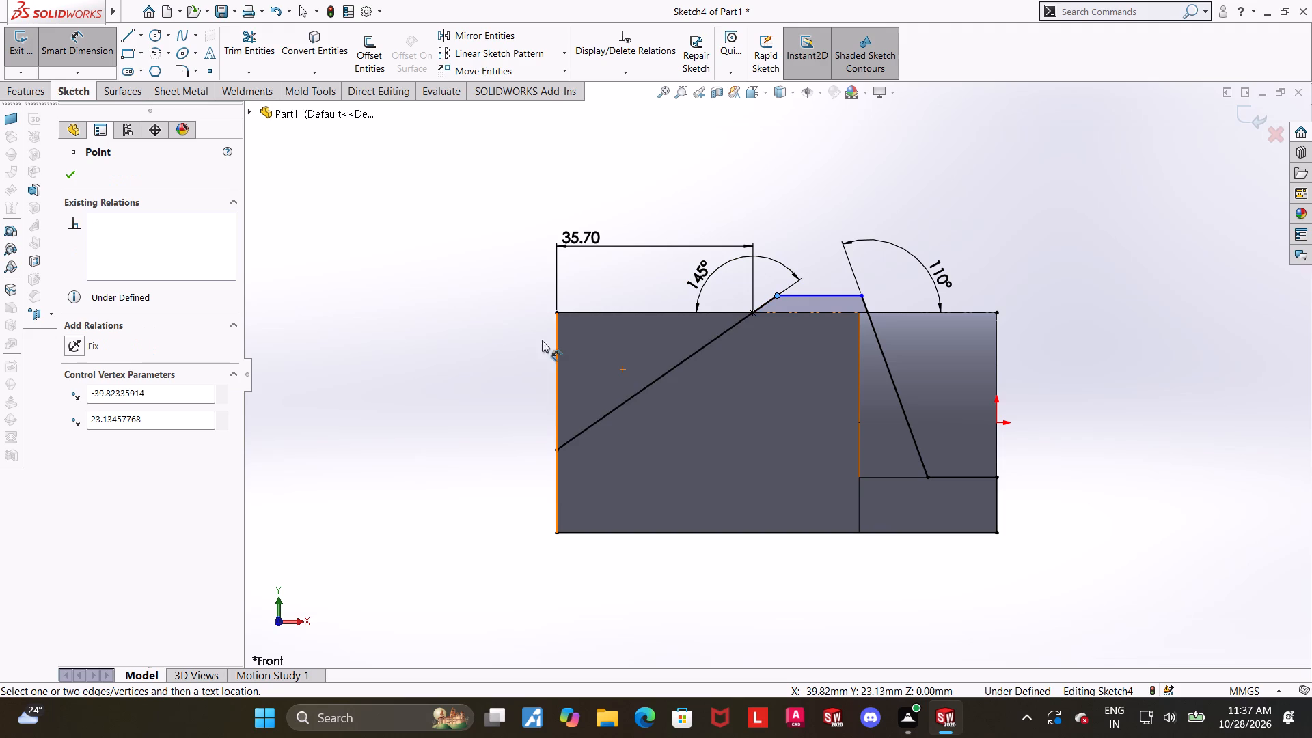
pyautogui.click(593, 532)
pyautogui.click(420, 433)
pyautogui.write('50')
pyautogui.press('Return')
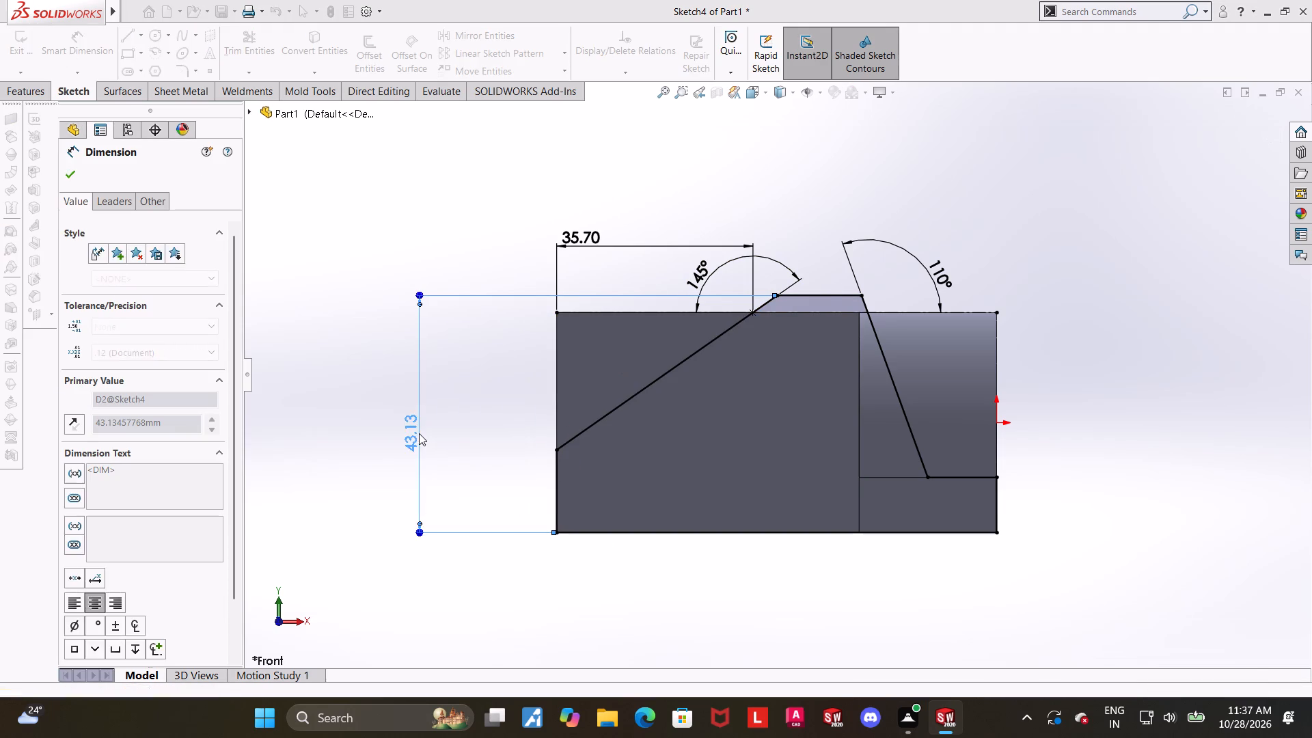
pyautogui.press('Escape')
pyautogui.press('Escape')
pyautogui.press('Escape')
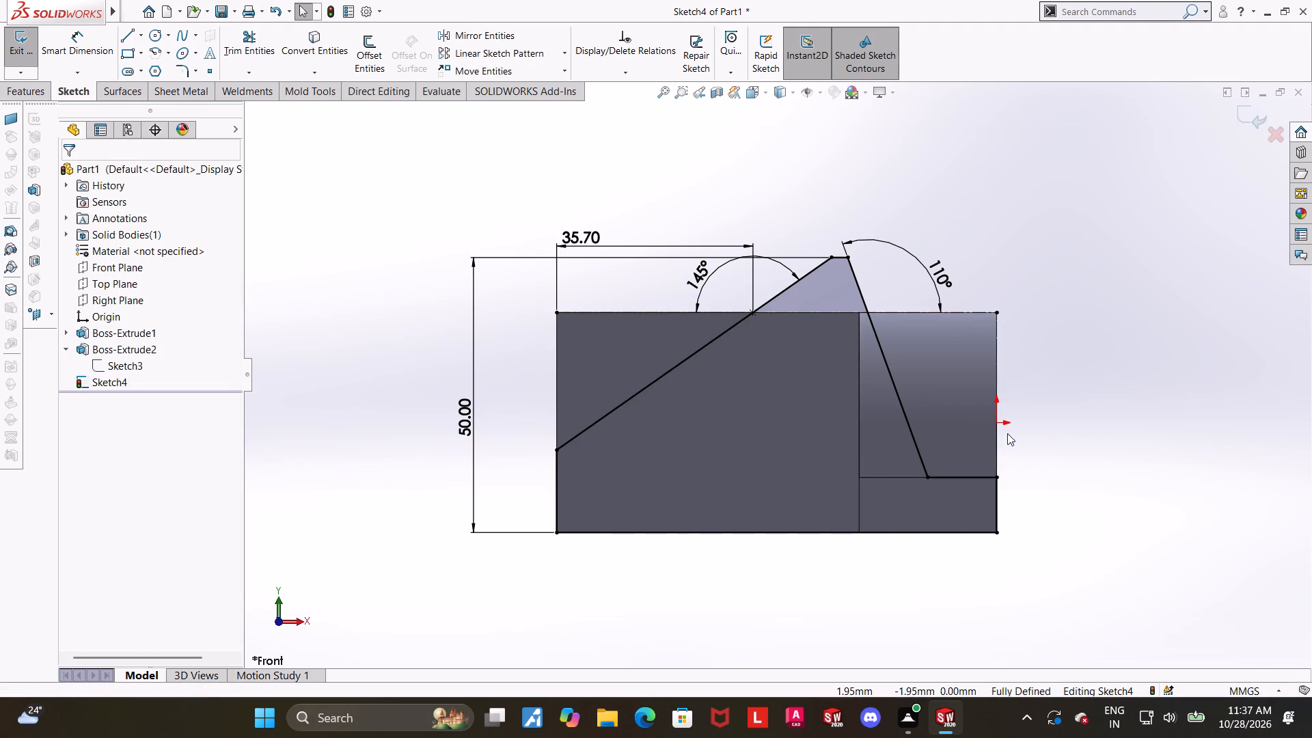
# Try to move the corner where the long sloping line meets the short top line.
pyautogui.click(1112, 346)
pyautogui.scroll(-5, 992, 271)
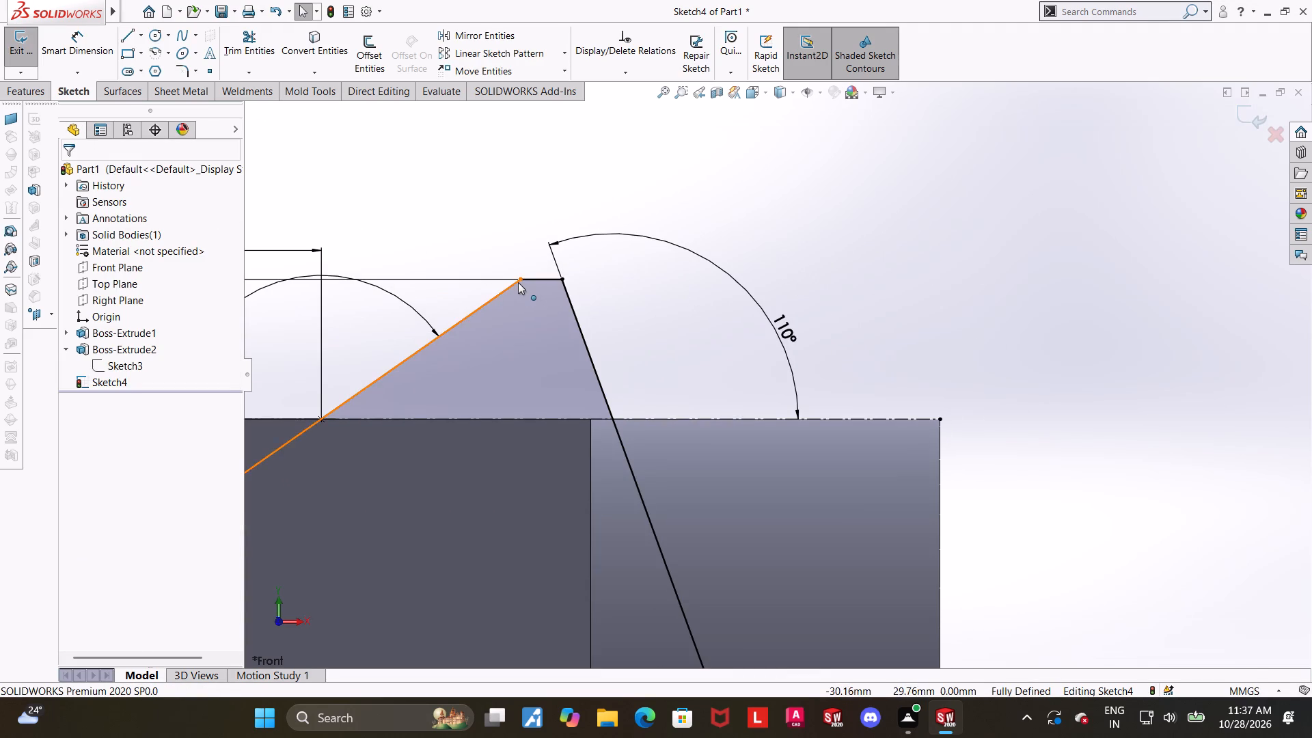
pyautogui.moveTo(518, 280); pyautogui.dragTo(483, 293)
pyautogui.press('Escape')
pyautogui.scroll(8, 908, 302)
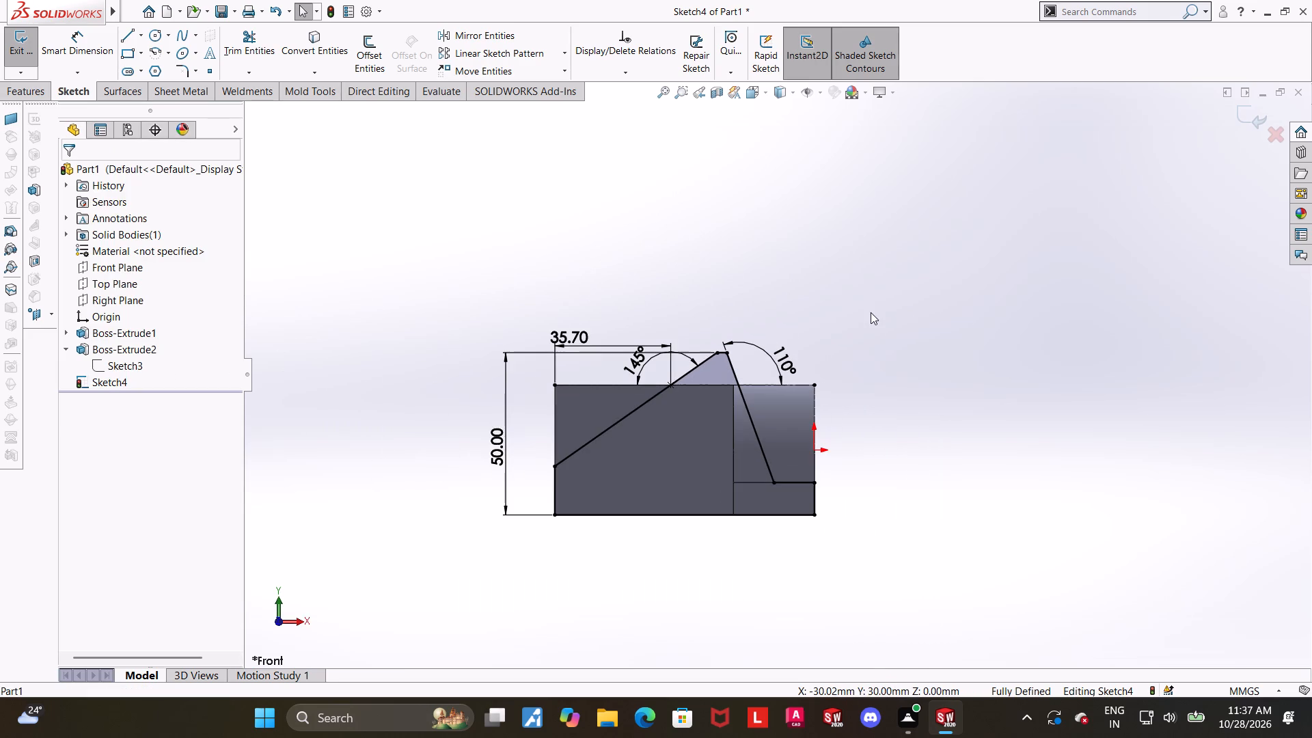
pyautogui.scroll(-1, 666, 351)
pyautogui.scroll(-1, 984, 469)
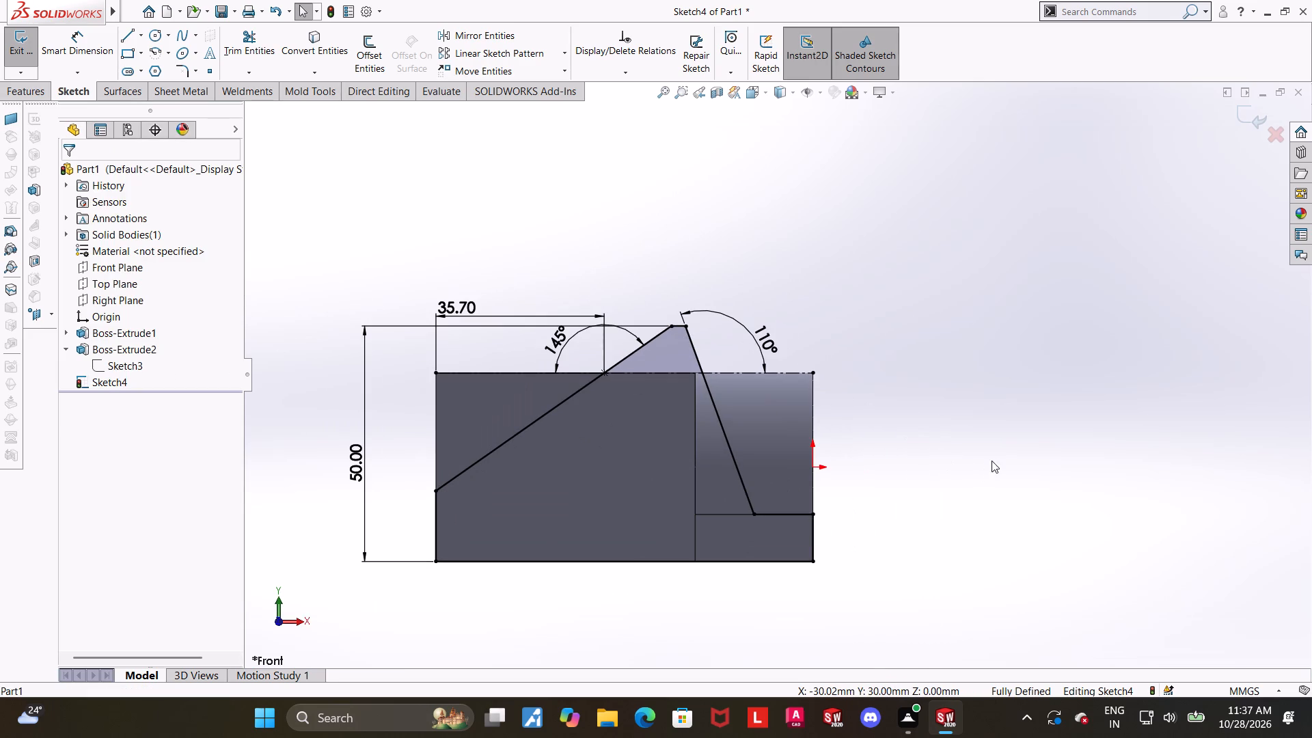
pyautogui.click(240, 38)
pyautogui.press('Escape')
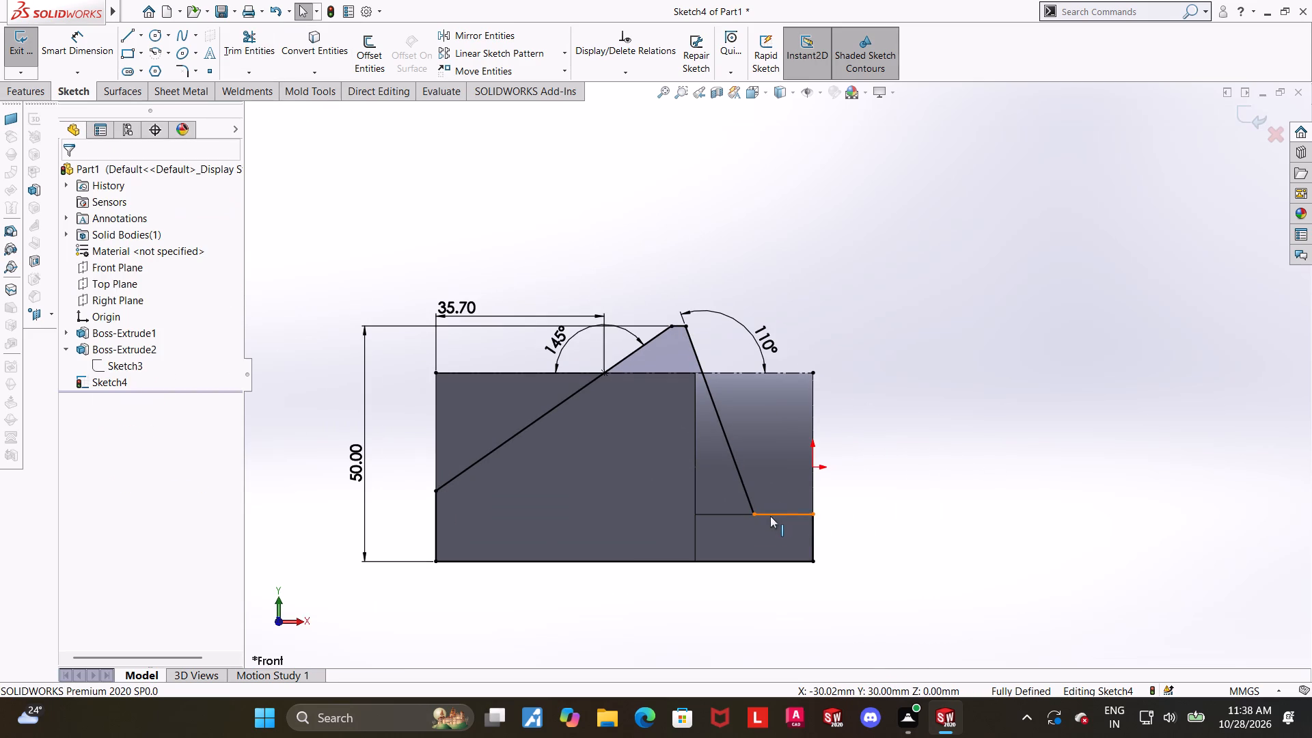
# Delete the midpoint relation at the lower endpoint of the steep line.
pyautogui.click(754, 516)
pyautogui.rightClick(754, 507)
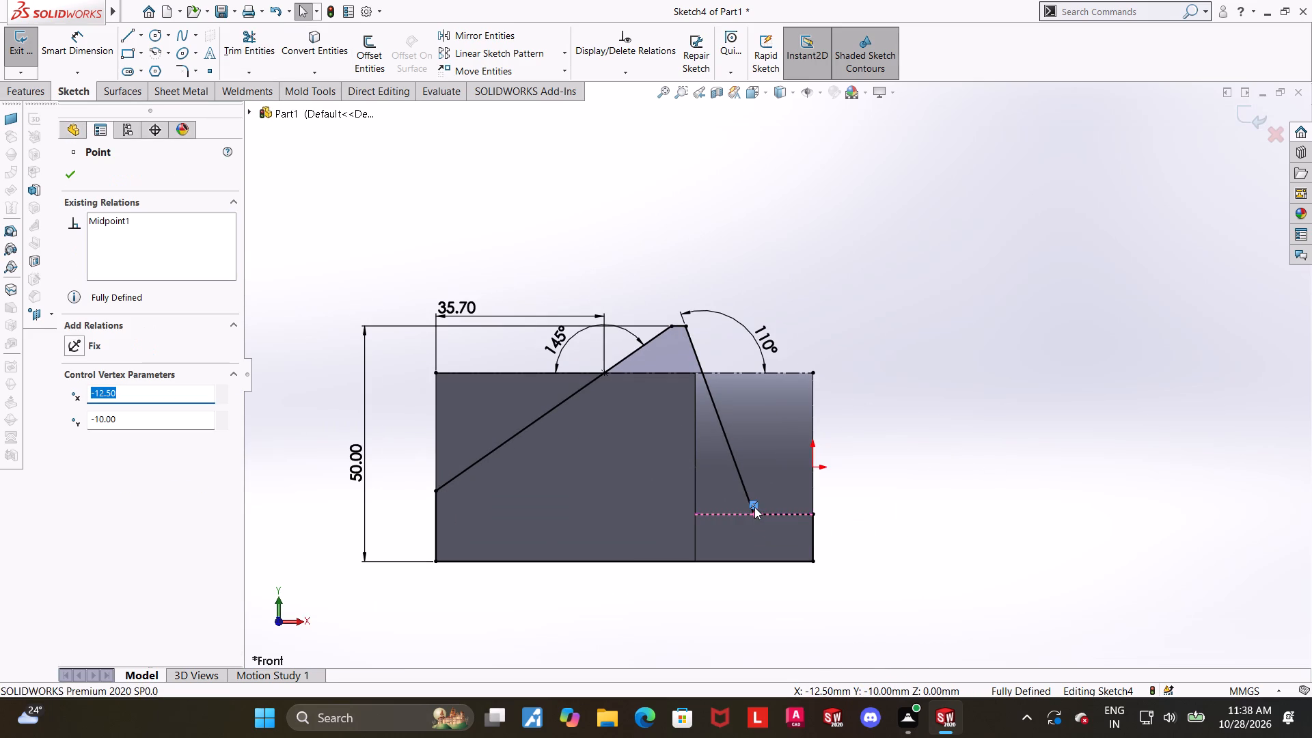
pyautogui.click(784, 674)
pyautogui.press('Escape')
# Dimension the horizontal distance from the block's vertical end edge to the steep line's top corner as 55.44 mm.
pyautogui.scroll(-4, 732, 327)
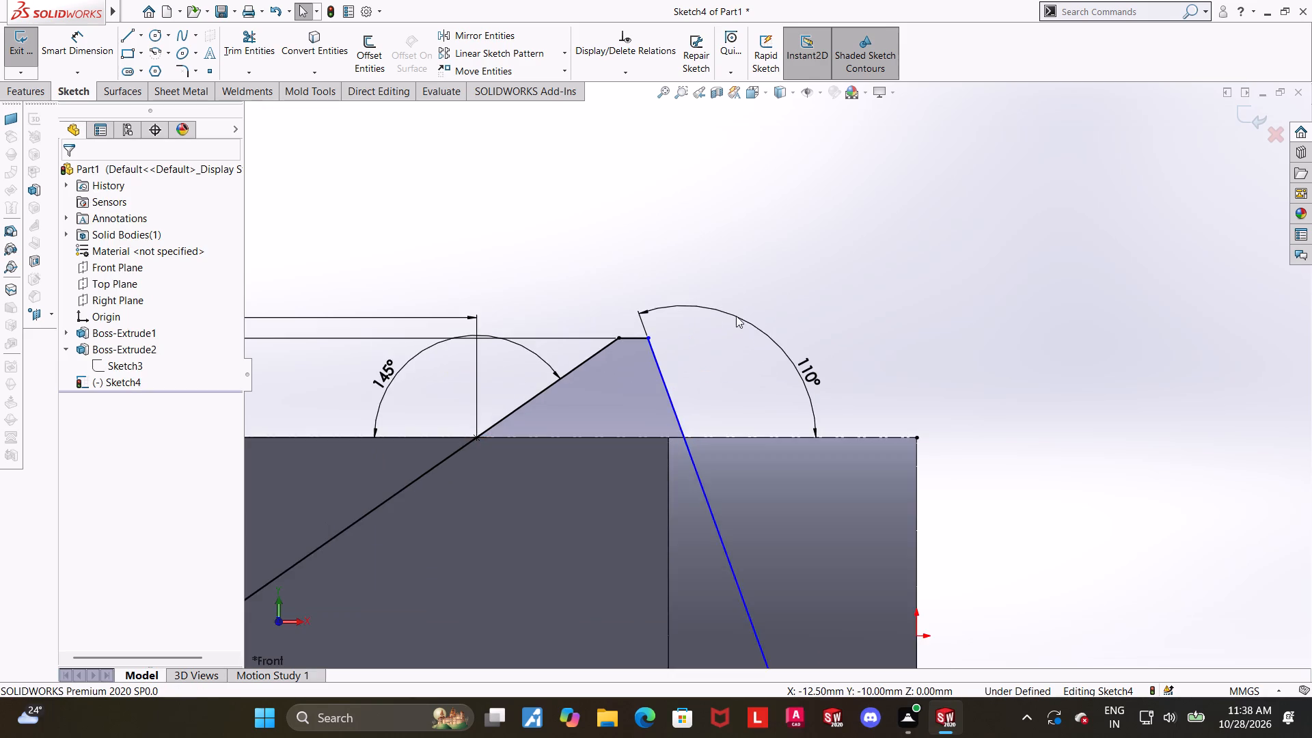
pyautogui.scroll(3, 662, 317)
pyautogui.click(79, 50)
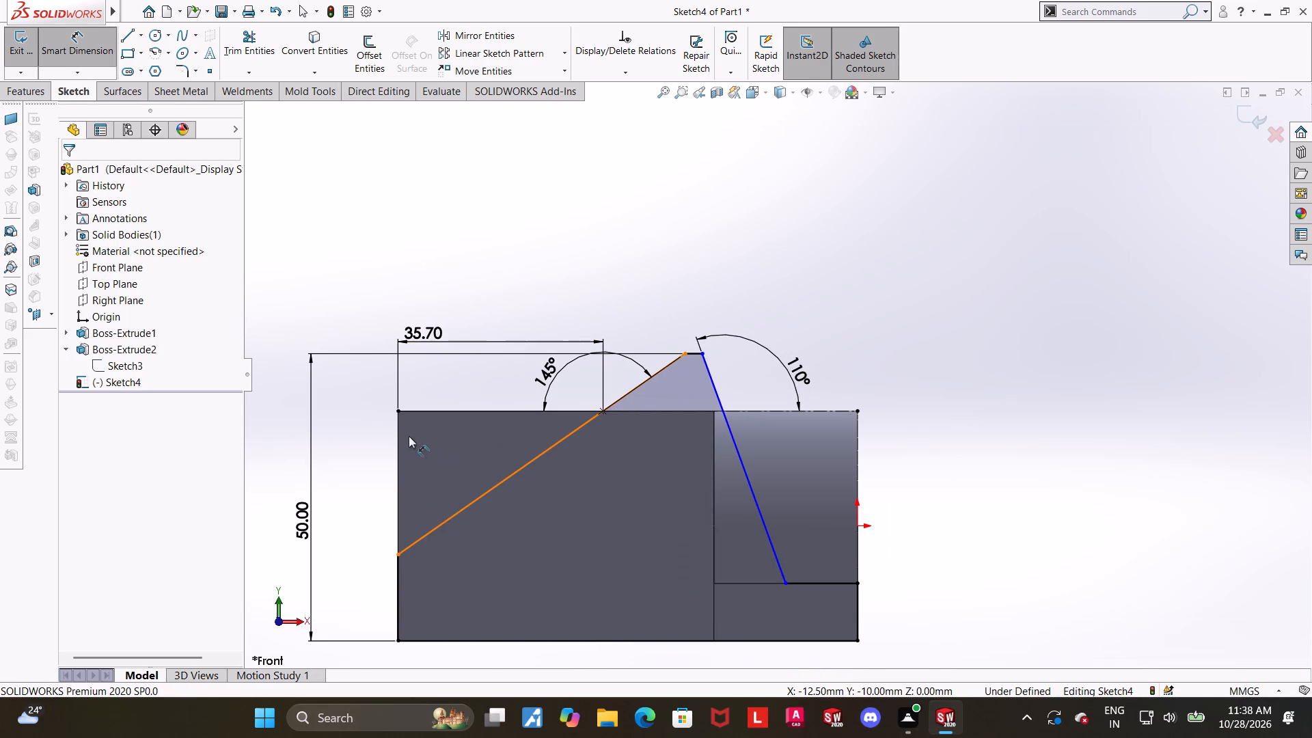
pyautogui.click(399, 436)
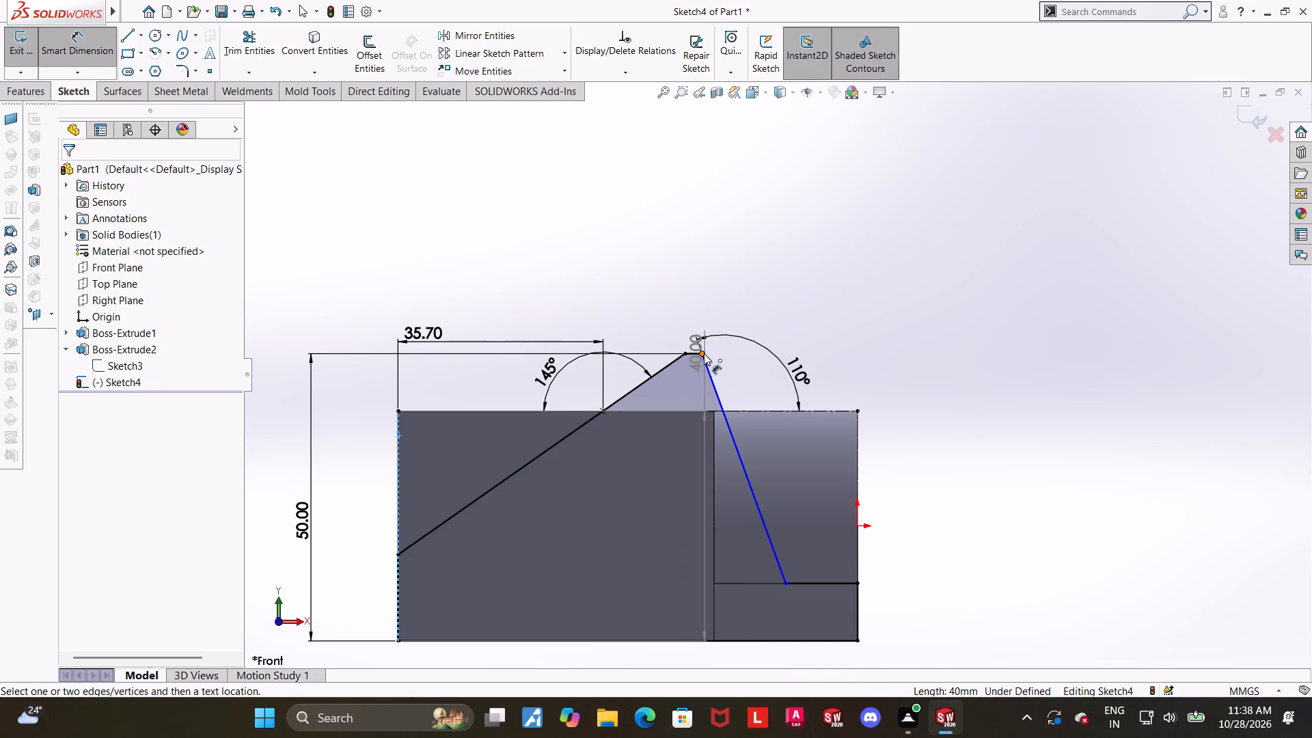
pyautogui.click(704, 353)
pyautogui.click(636, 249)
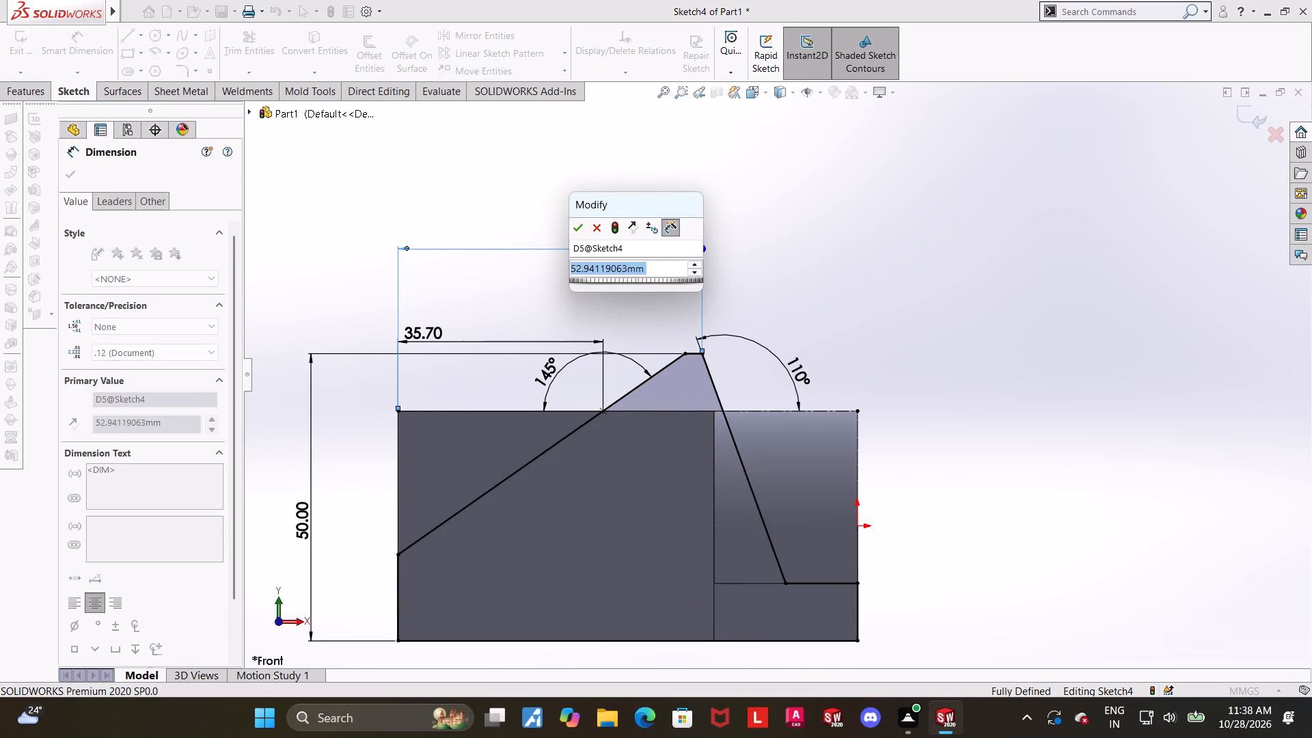
pyautogui.write('55.44')
pyautogui.press('Return')
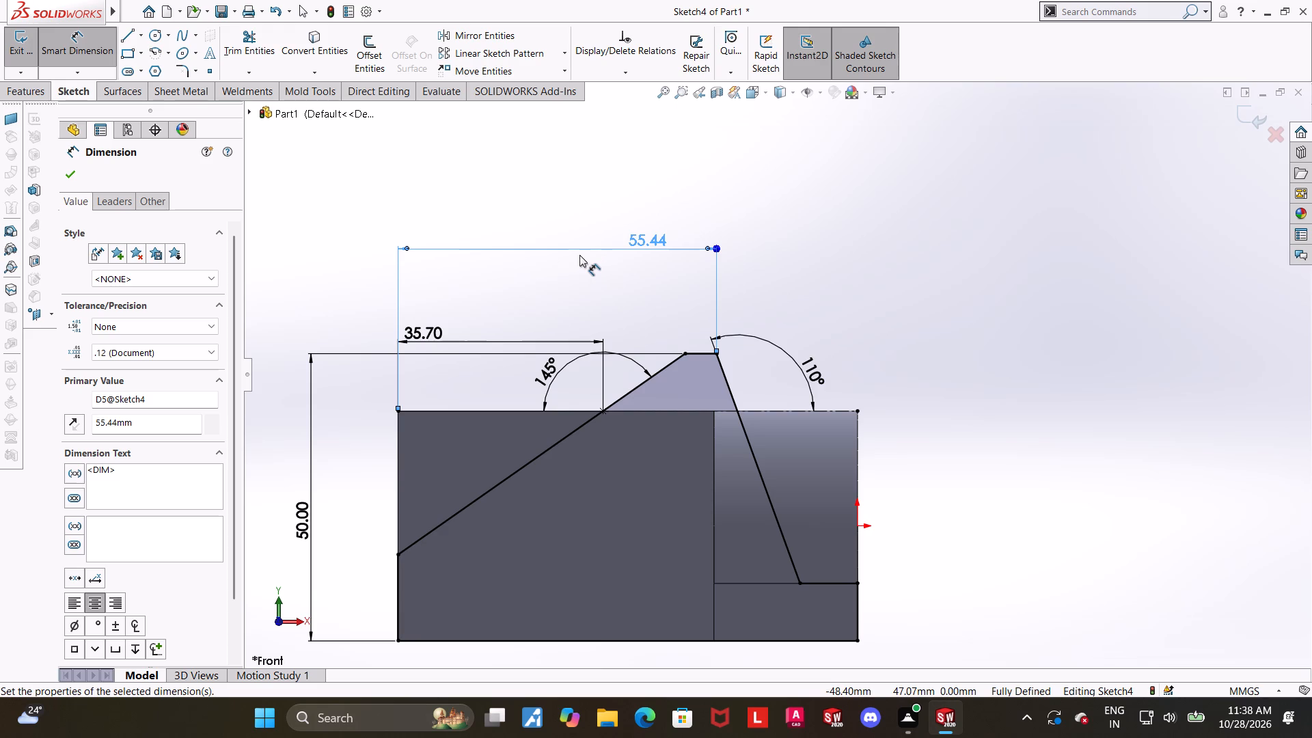
pyautogui.scroll(1, 1043, 251)
pyautogui.press('Escape')
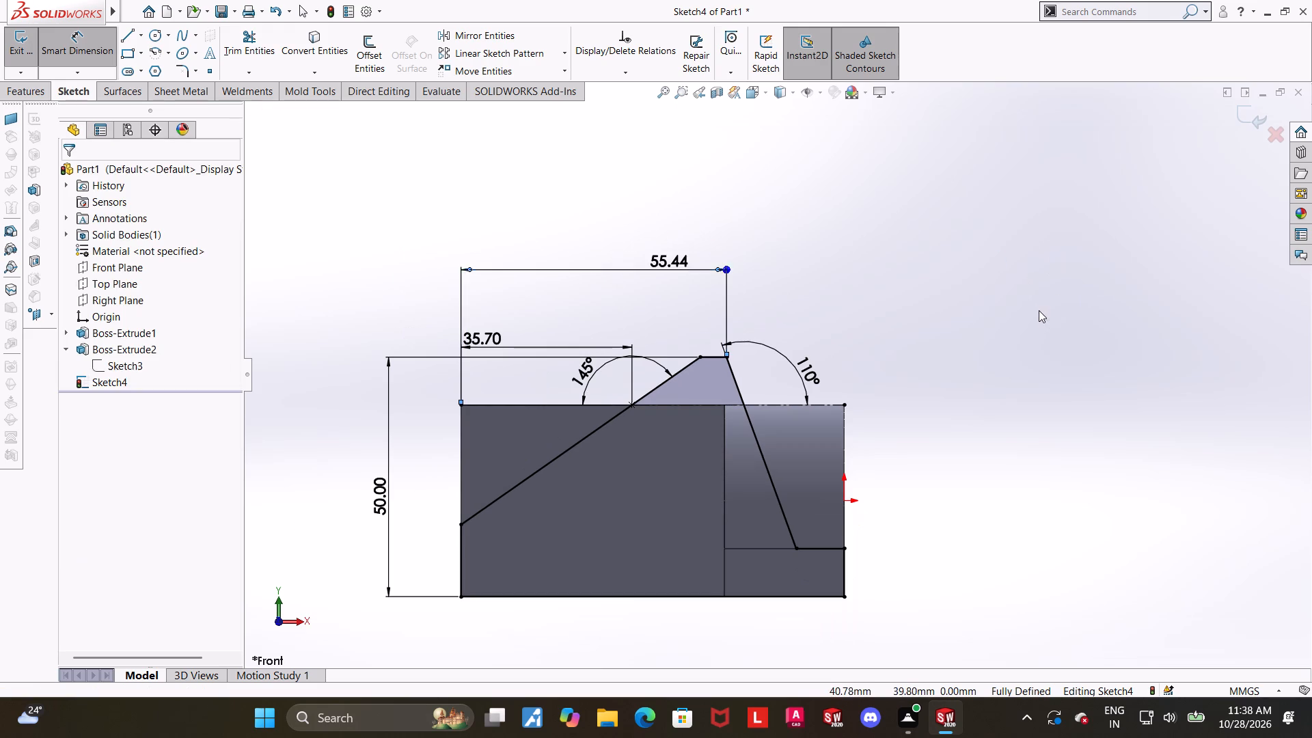
# Examine the dimensioned side profile against the block and arched body in 3D and front views.
pyautogui.scroll(-2, 888, 365)
pyautogui.click(874, 411)
pyautogui.press('Escape')
pyautogui.moveTo(912, 351); pyautogui.dragTo(844, 435, button='middle')
pyautogui.scroll(3, 845, 435)
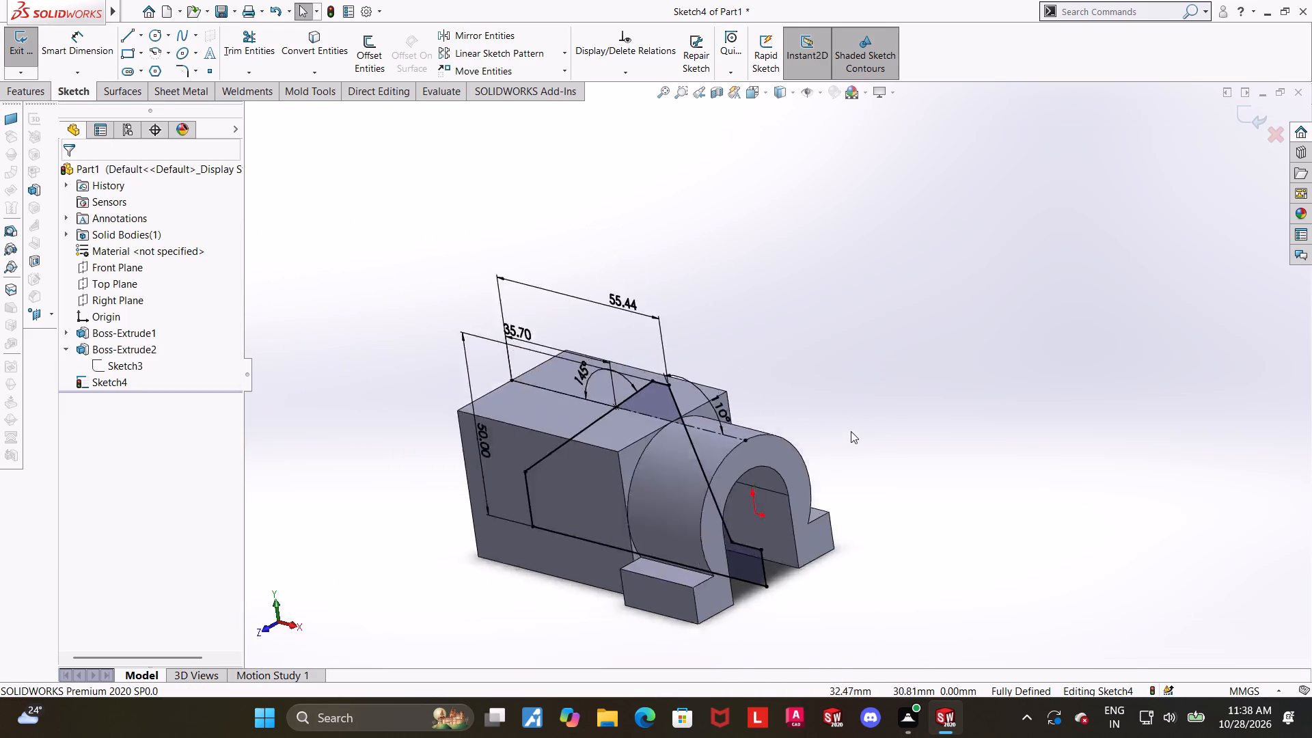
pyautogui.scroll(3, 851, 431)
pyautogui.moveTo(861, 399); pyautogui.dragTo(957, 337, button='middle')
pyautogui.click(750, 85)
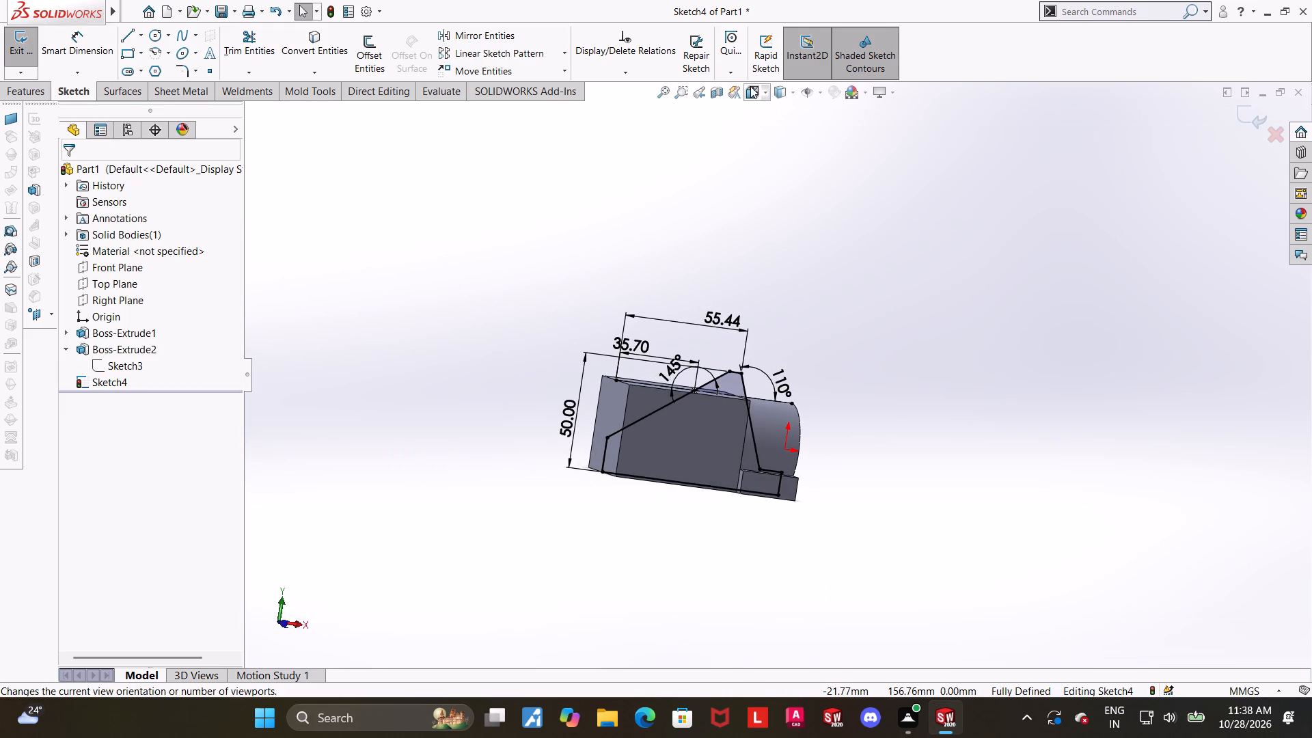
pyautogui.click(641, 420)
pyautogui.scroll(2, 643, 465)
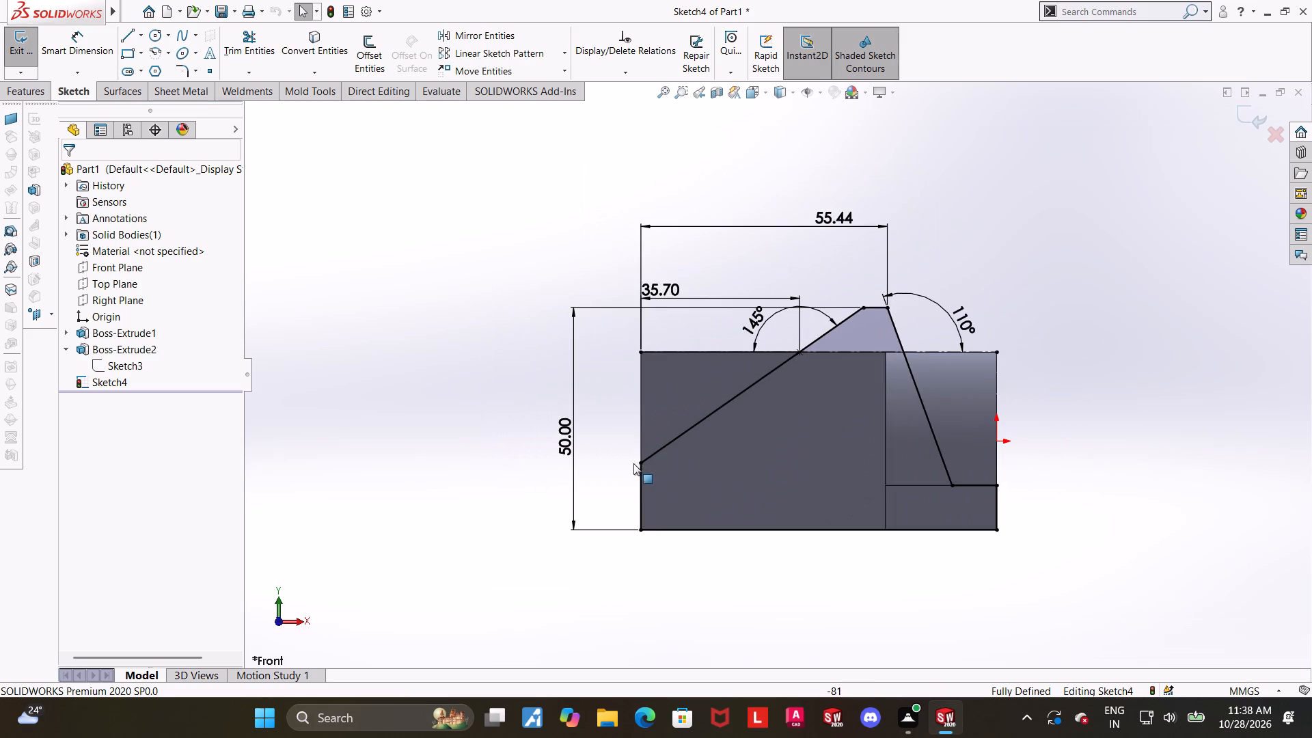
pyautogui.scroll(-1, 730, 454)
pyautogui.scroll(3, 590, 430)
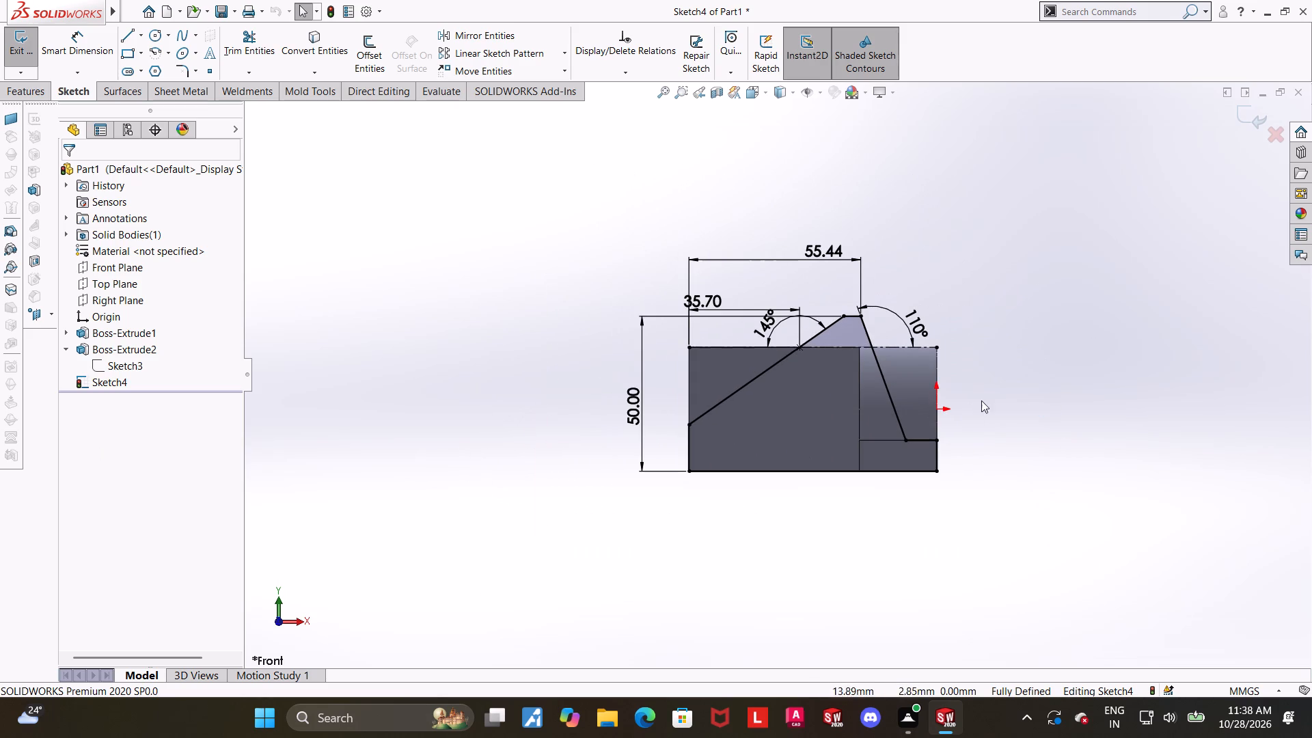
pyautogui.scroll(-2, 1021, 418)
pyautogui.click(1047, 415)
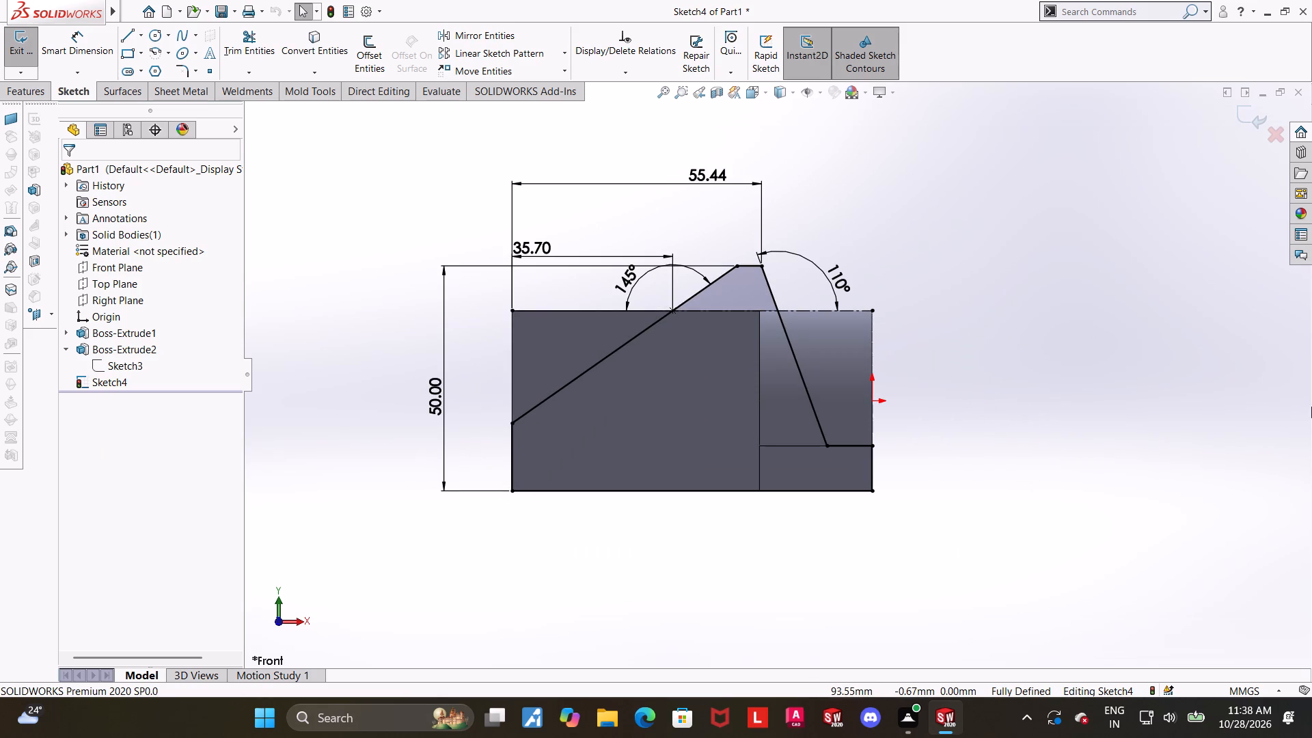
pyautogui.scroll(-1, 1293, 400)
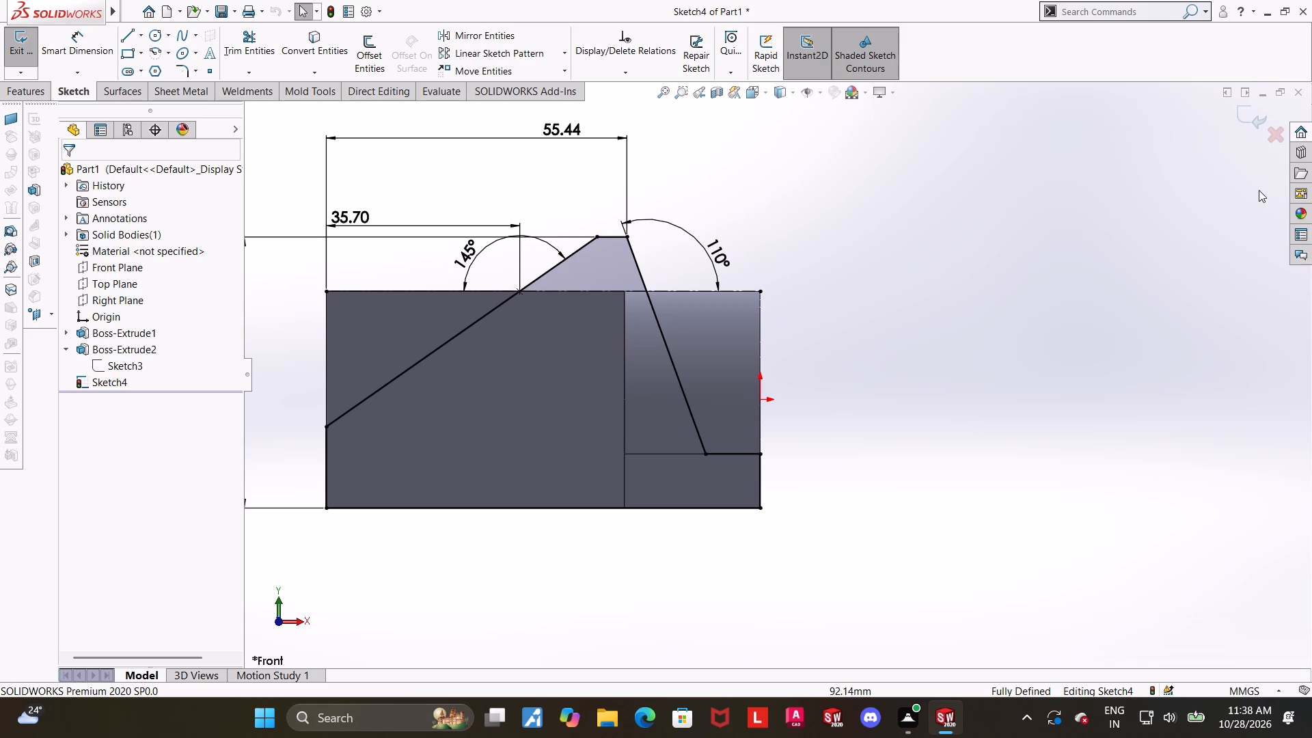
pyautogui.scroll(1, 860, 235)
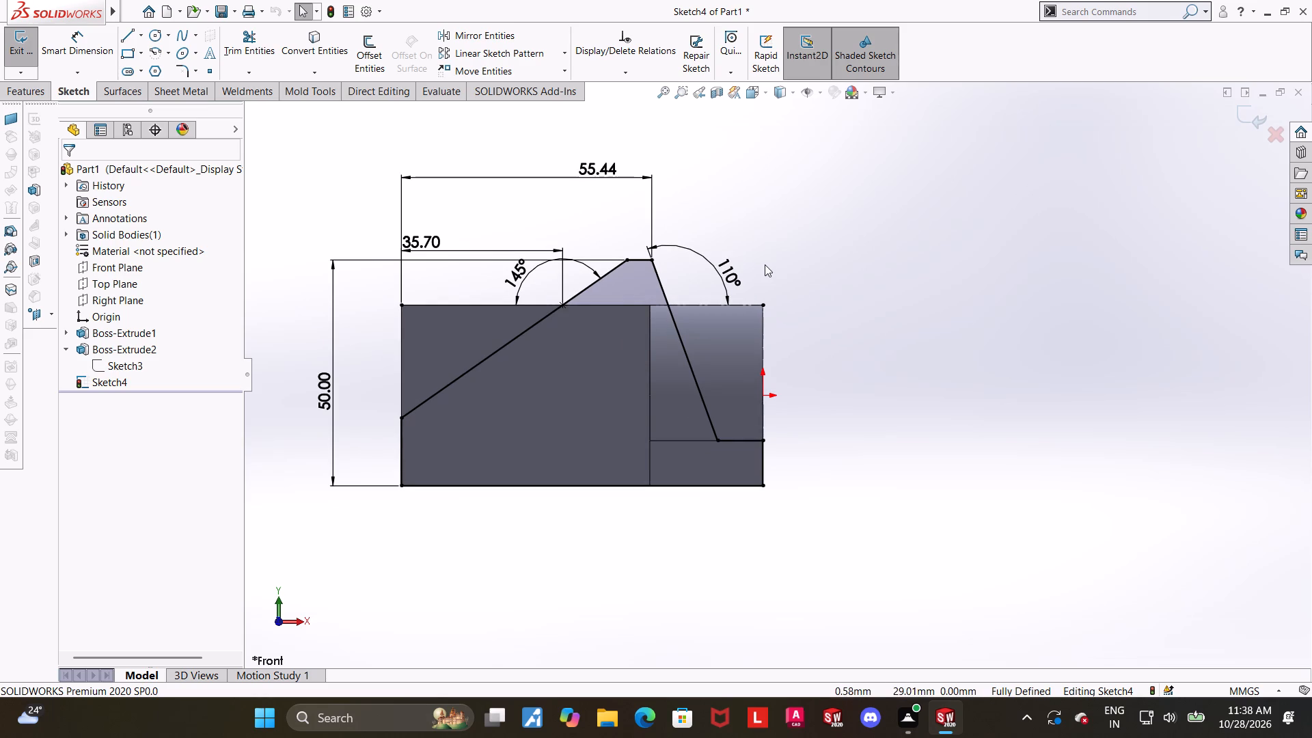
pyautogui.scroll(-2, 687, 232)
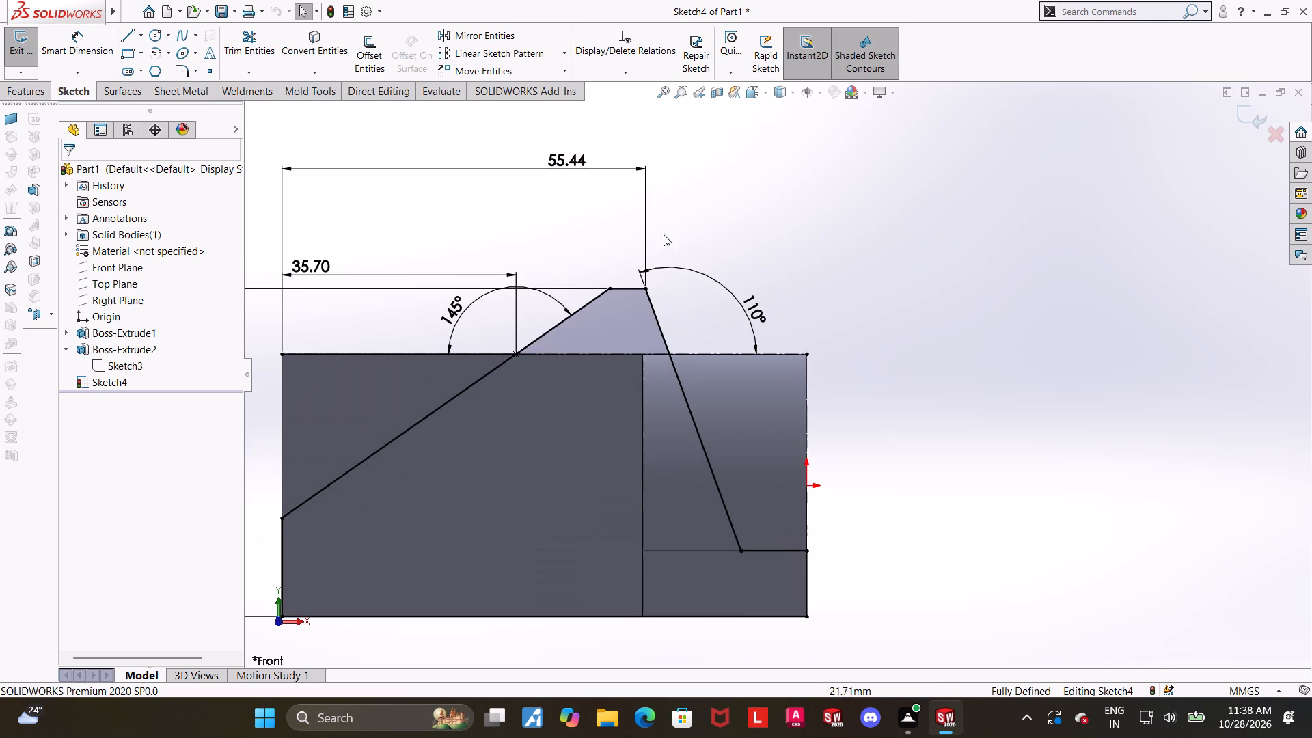
pyautogui.scroll(1, 703, 329)
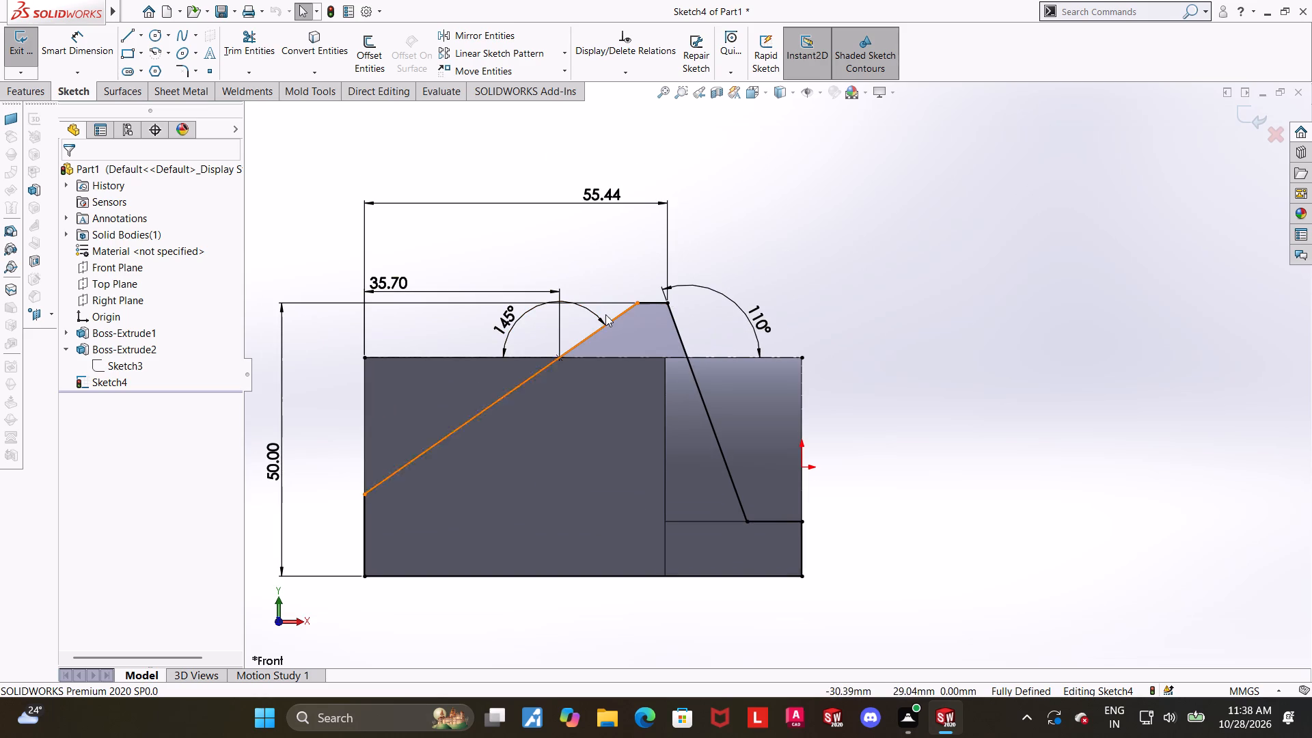
pyautogui.scroll(1, 930, 286)
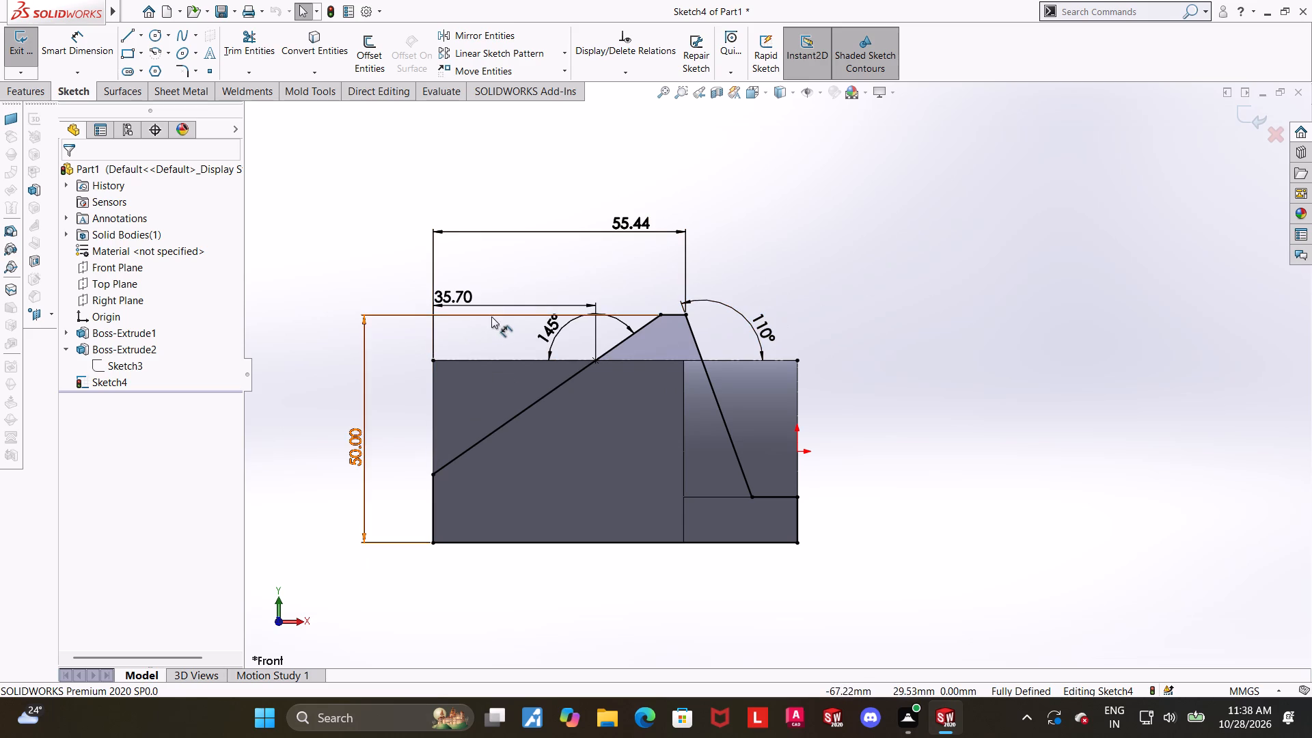
pyautogui.scroll(2, 662, 245)
pyautogui.moveTo(836, 243); pyautogui.dragTo(800, 278, button='middle')
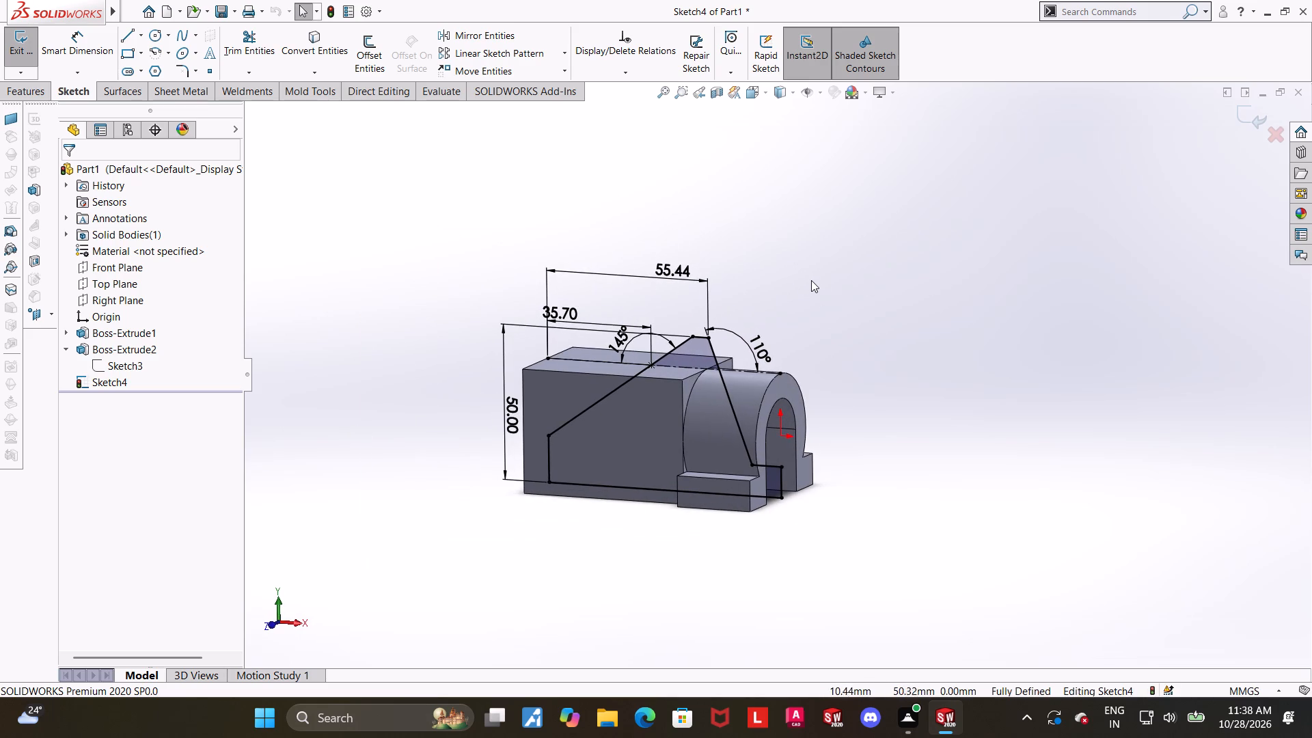
# Exit the sketch and extrude the side profile as a boss, Mid Plane, 50 mm deep, with the result merged.
pyautogui.click(1251, 109)
pyautogui.scroll(3, 1093, 203)
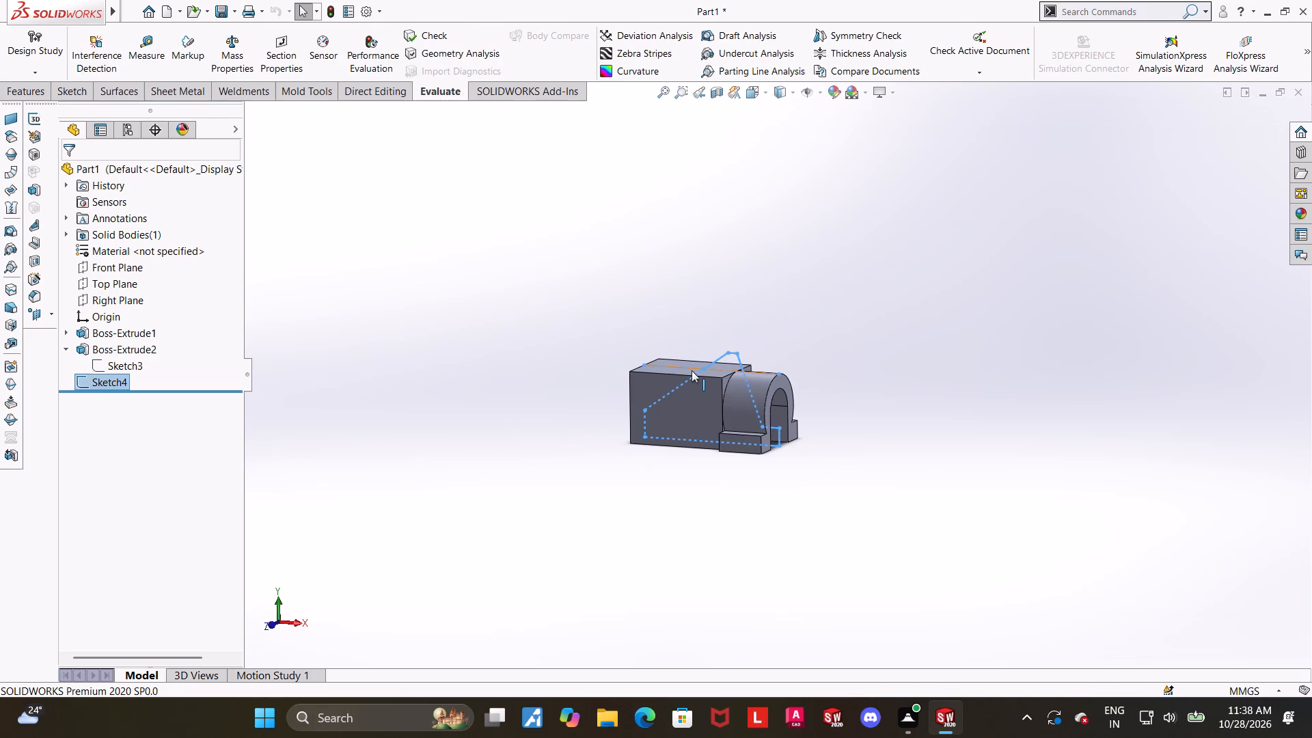
pyautogui.scroll(-3, 658, 377)
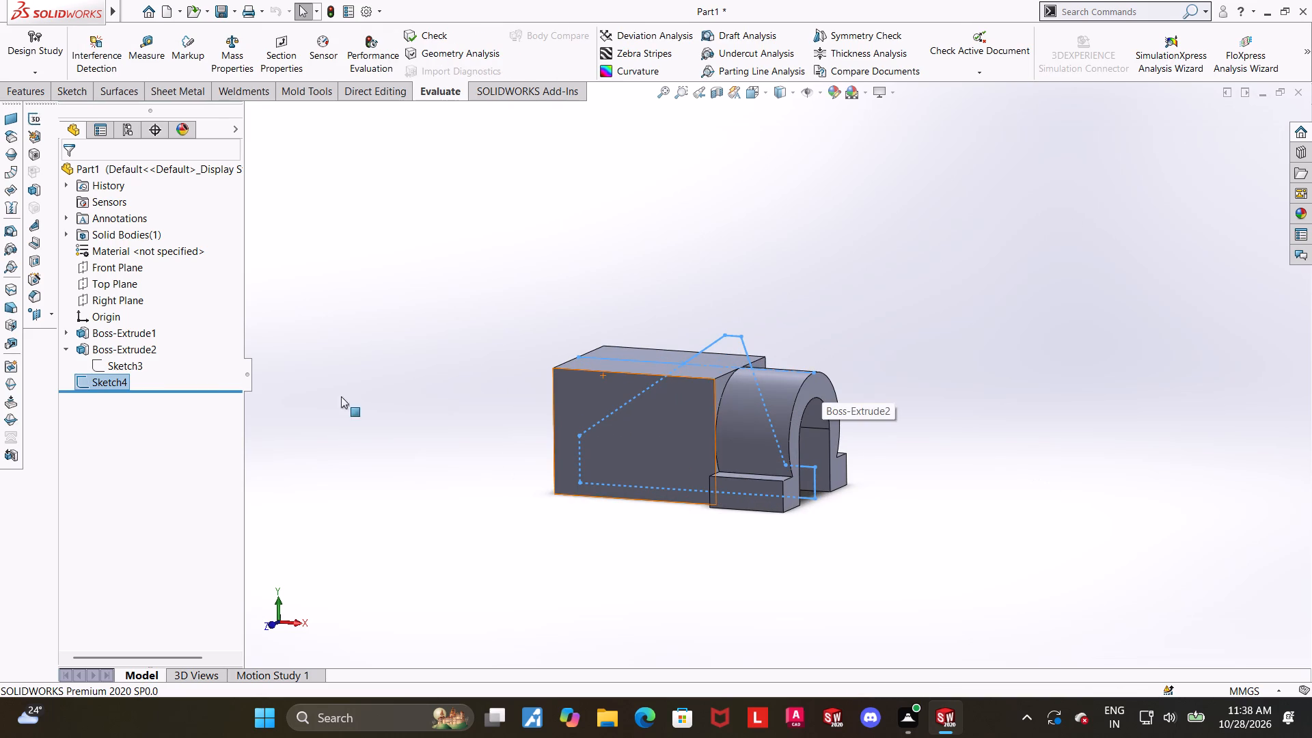
pyautogui.click(9, 82)
pyautogui.click(30, 50)
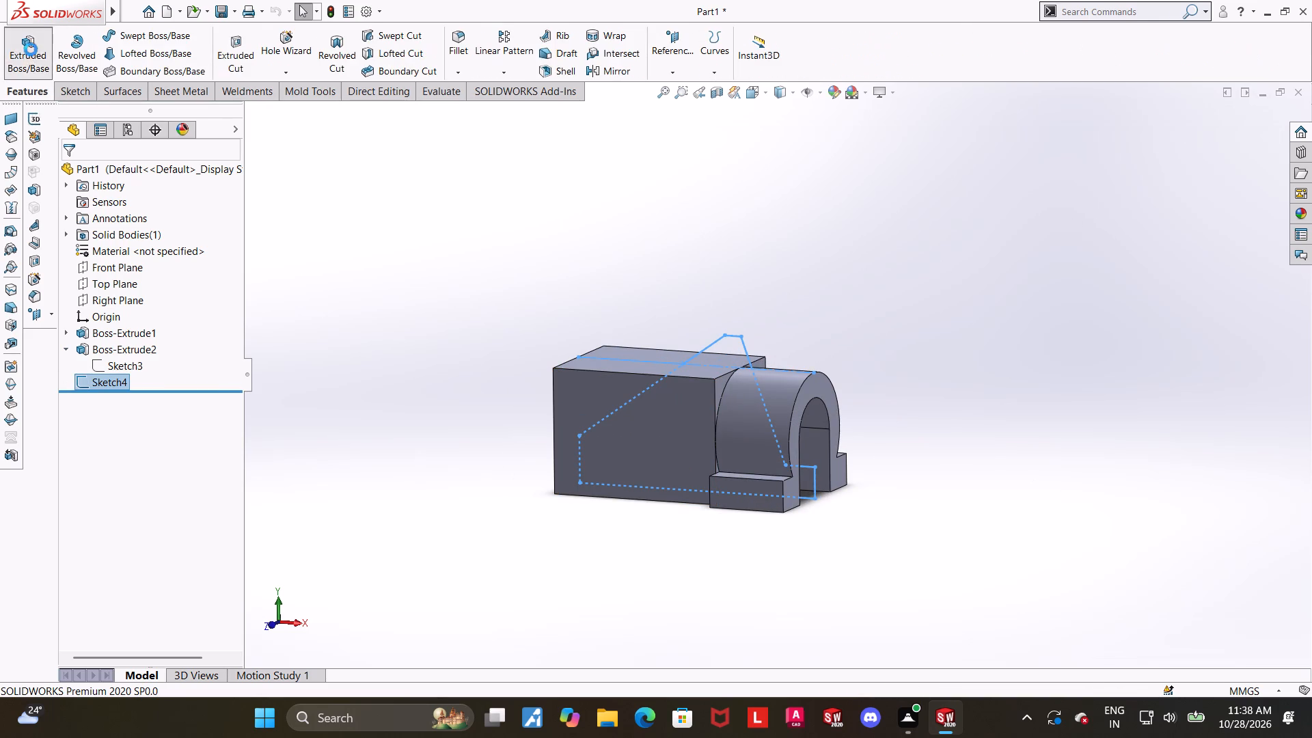
pyautogui.click(102, 268)
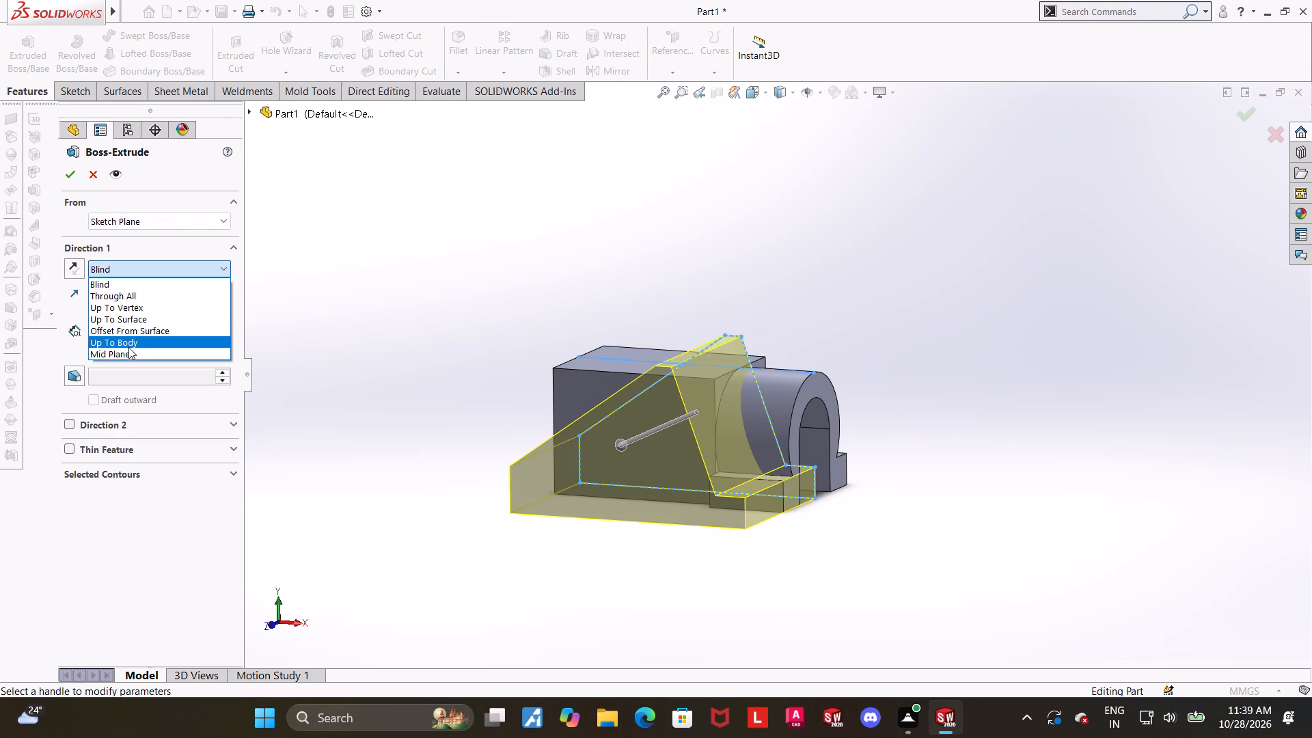
pyautogui.click(129, 350)
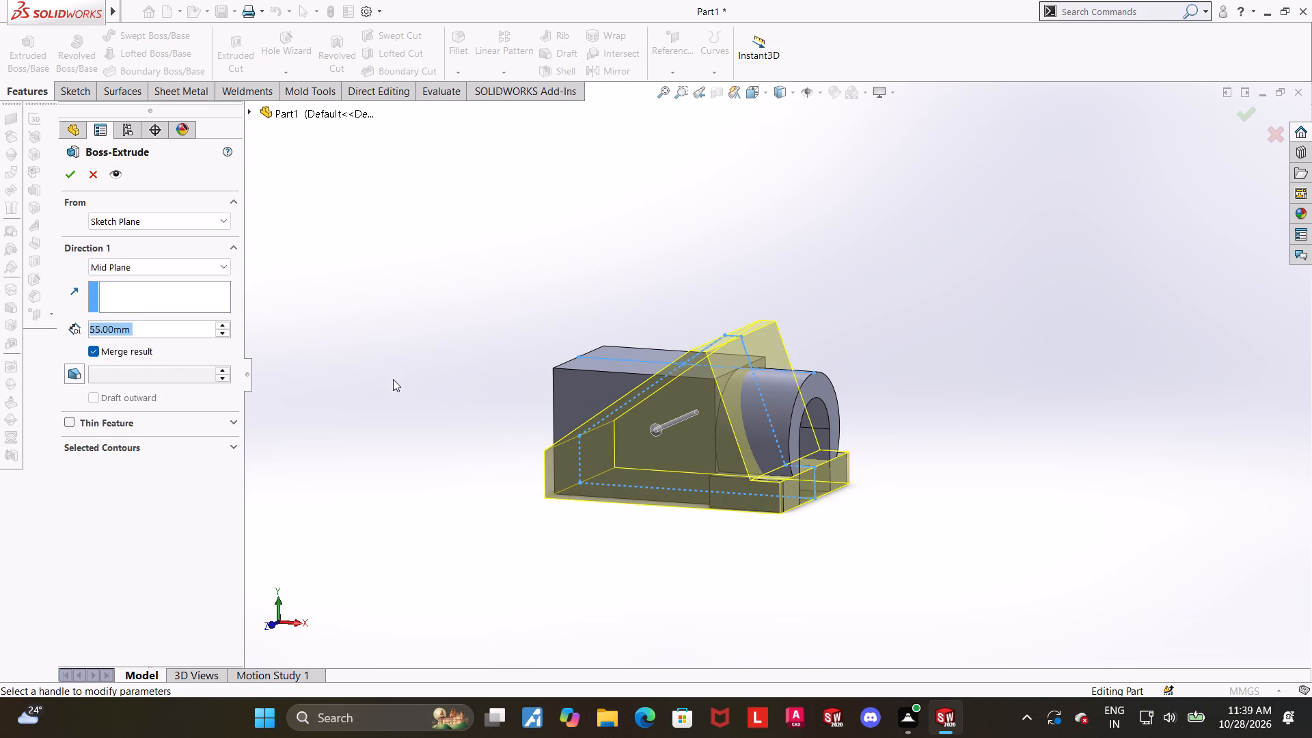
pyautogui.scroll(1, 370, 405)
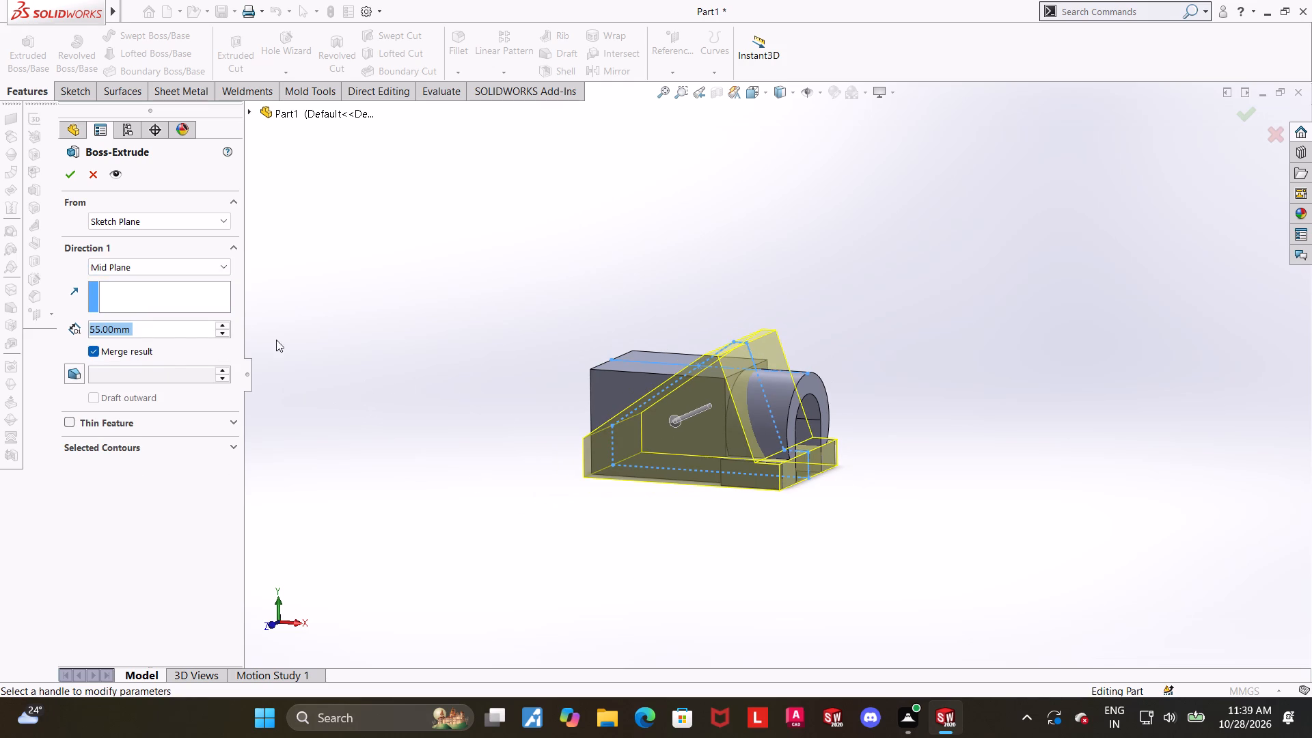
pyautogui.write('50')
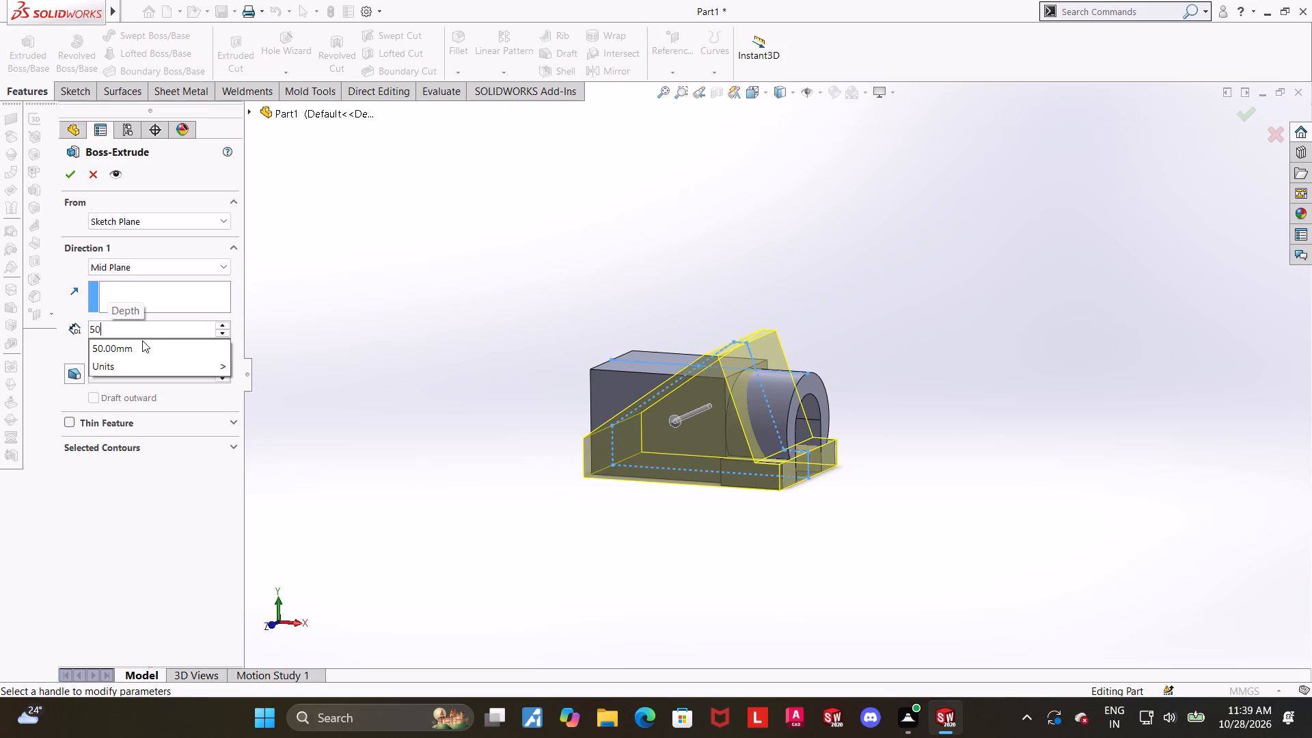
pyautogui.press('Return')
pyautogui.click(78, 176)
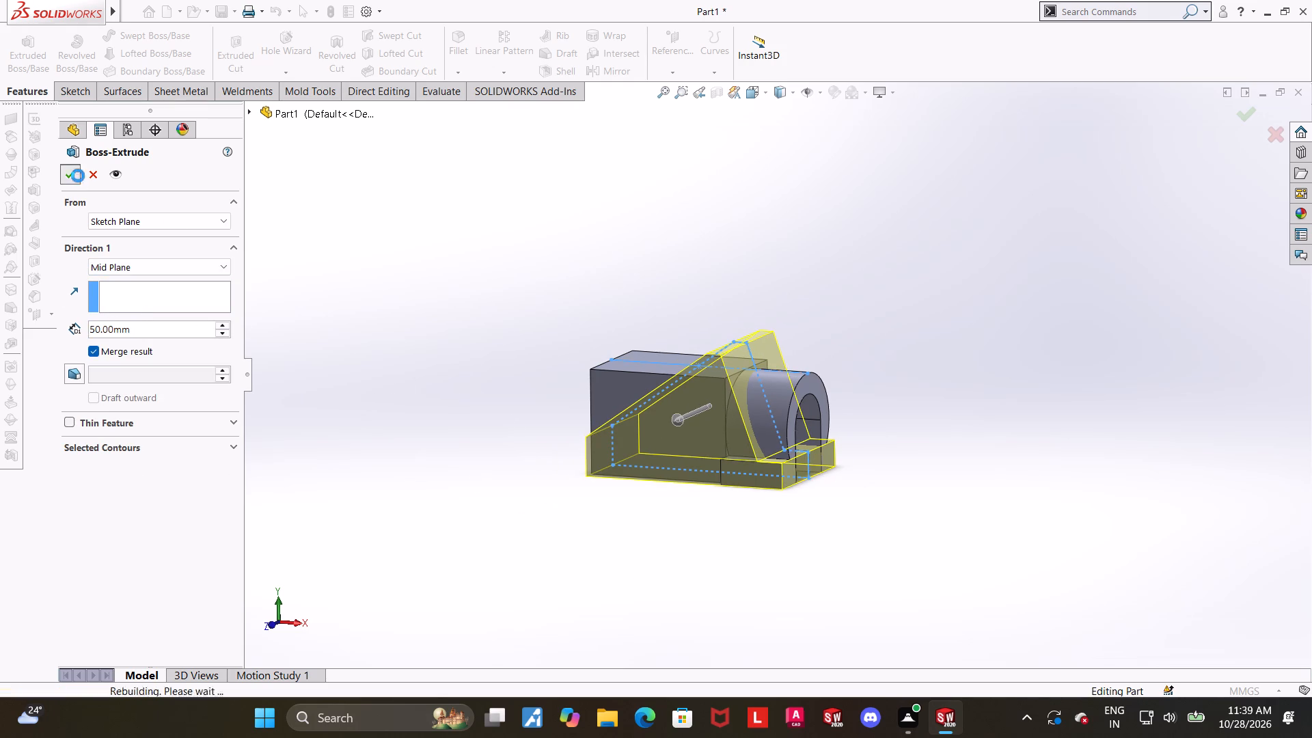
# Start a symmetric 5 mm fillet on the two long edges of the sloped body's narrow top ridge.
pyautogui.click(345, 289)
pyautogui.moveTo(973, 454); pyautogui.dragTo(970, 493, button='middle')
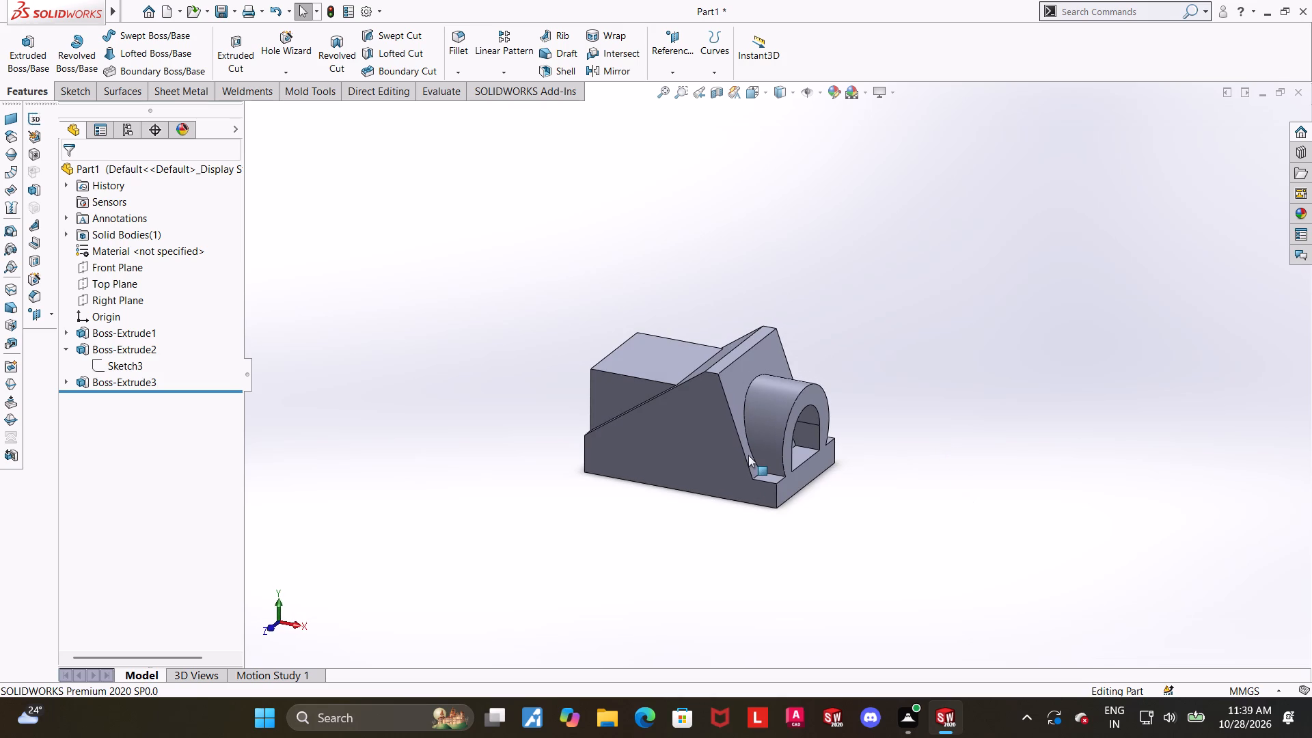
pyautogui.moveTo(960, 368); pyautogui.dragTo(968, 409, button='middle')
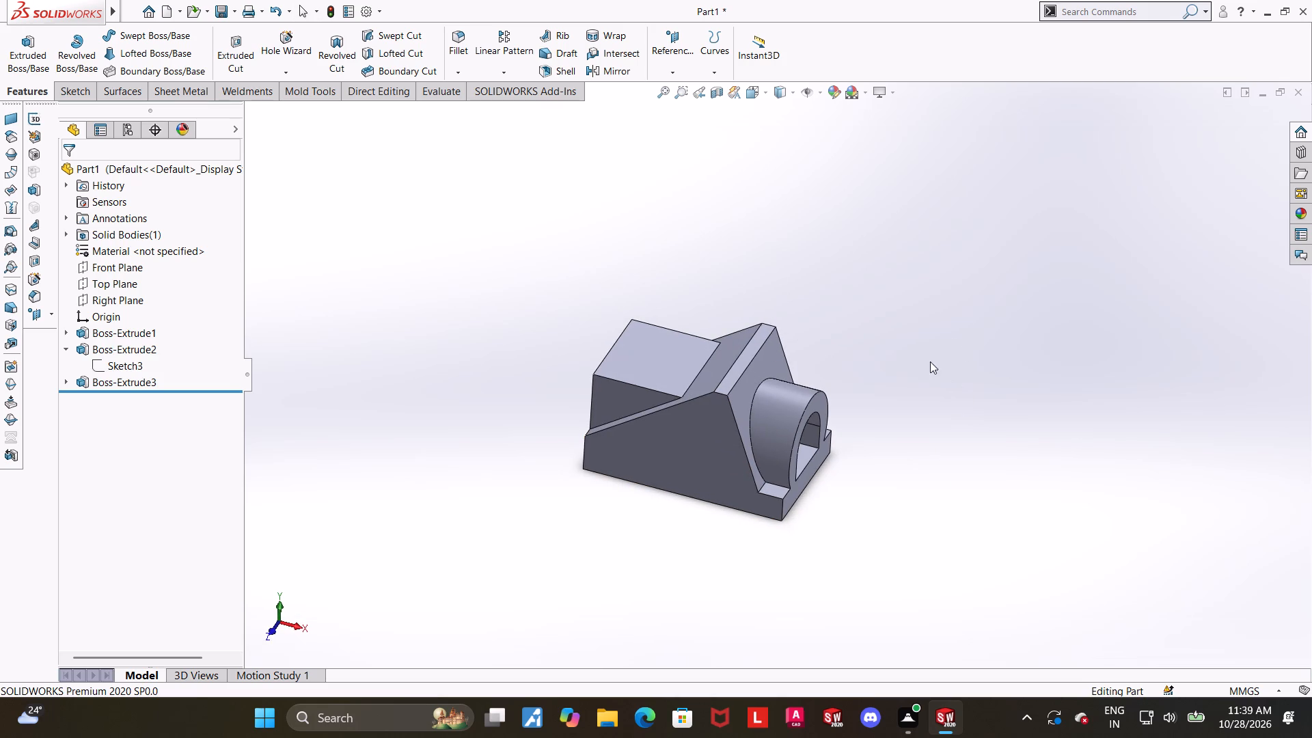
pyautogui.click(461, 42)
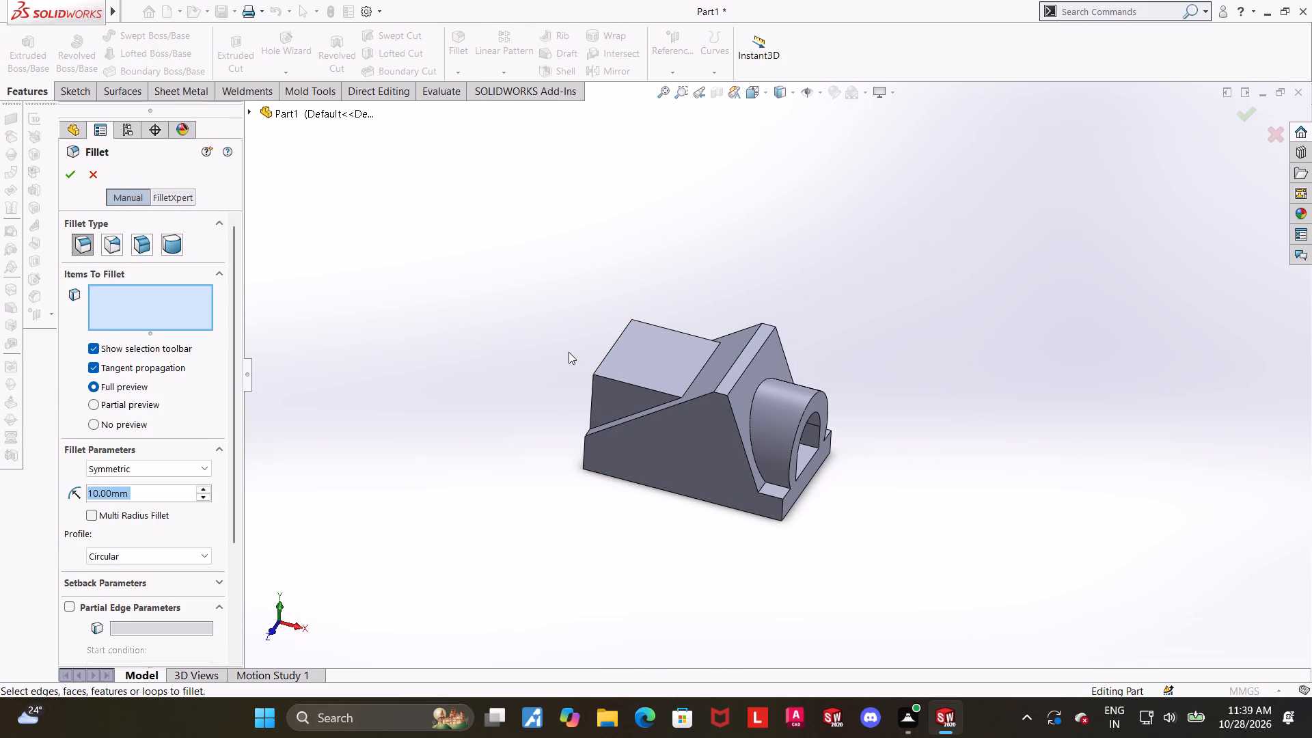
pyautogui.press('5')
pyautogui.press('Return')
pyautogui.scroll(-2, 670, 355)
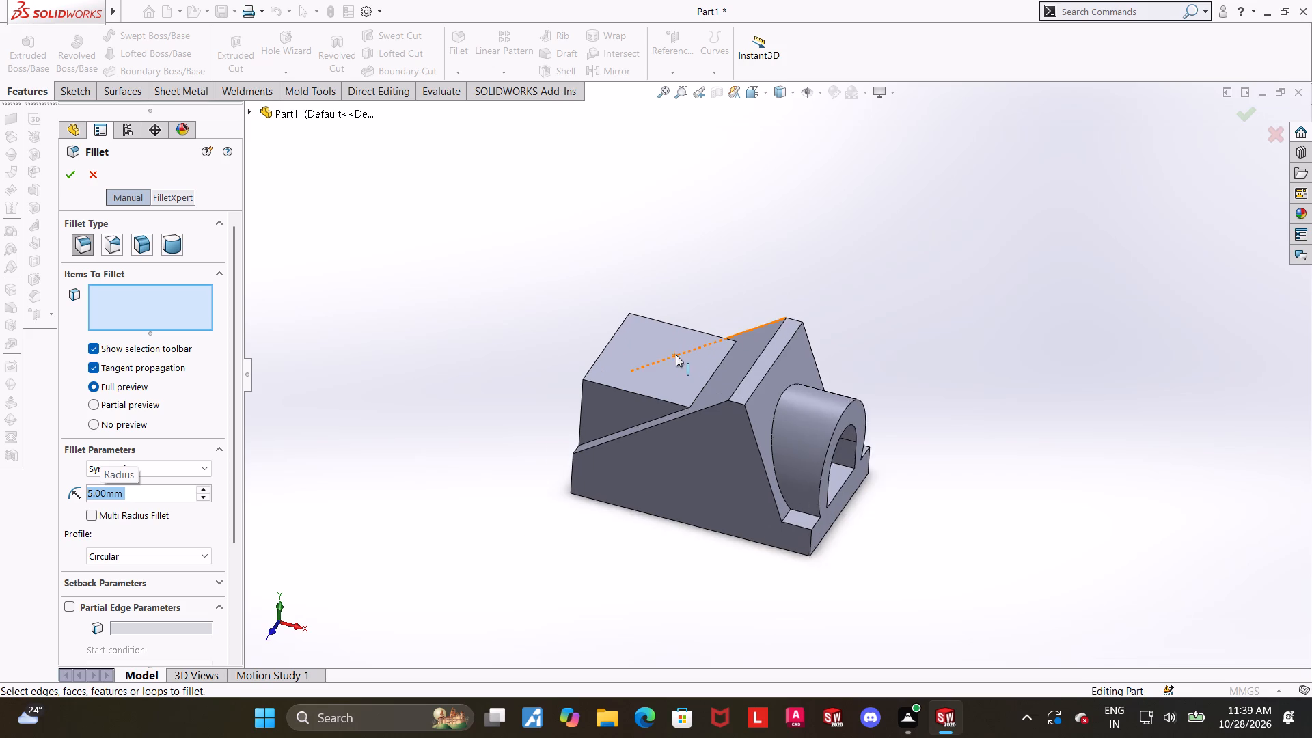
pyautogui.scroll(-1, 676, 355)
pyautogui.click(793, 387)
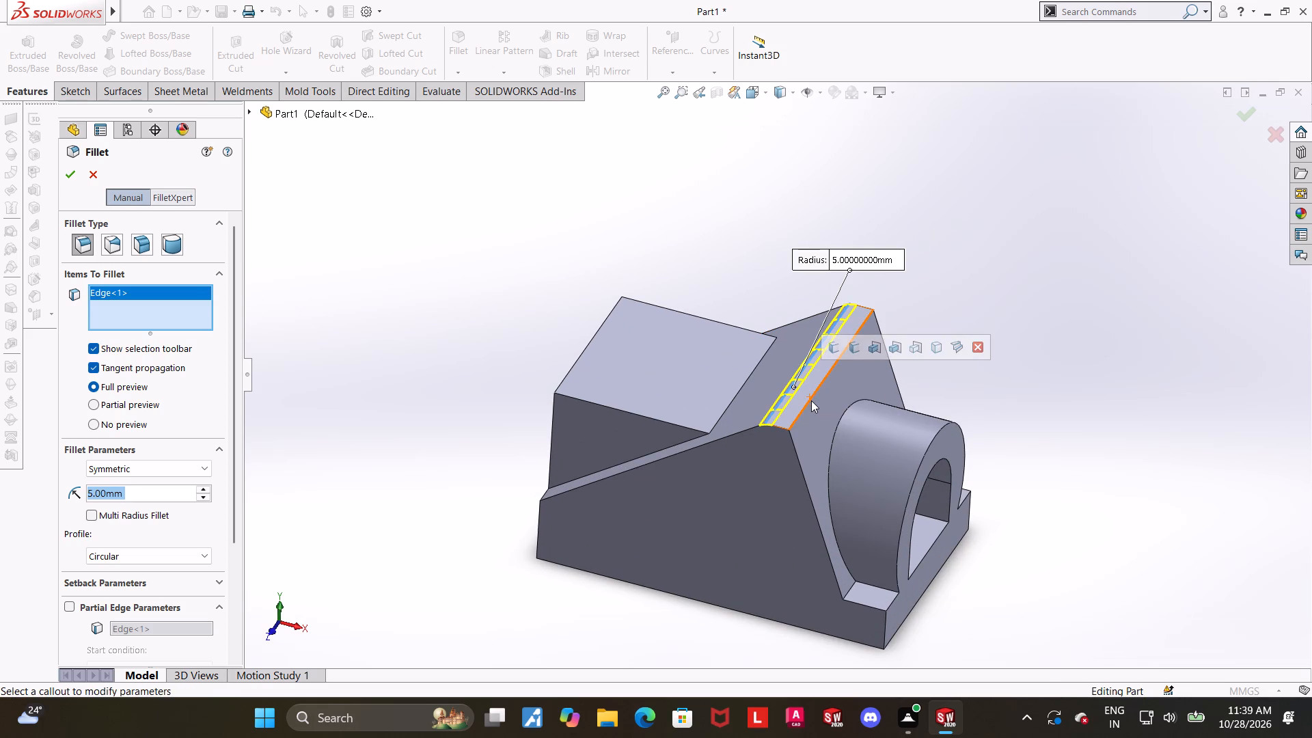
pyautogui.click(811, 400)
pyautogui.scroll(2, 913, 420)
pyautogui.scroll(-2, 901, 499)
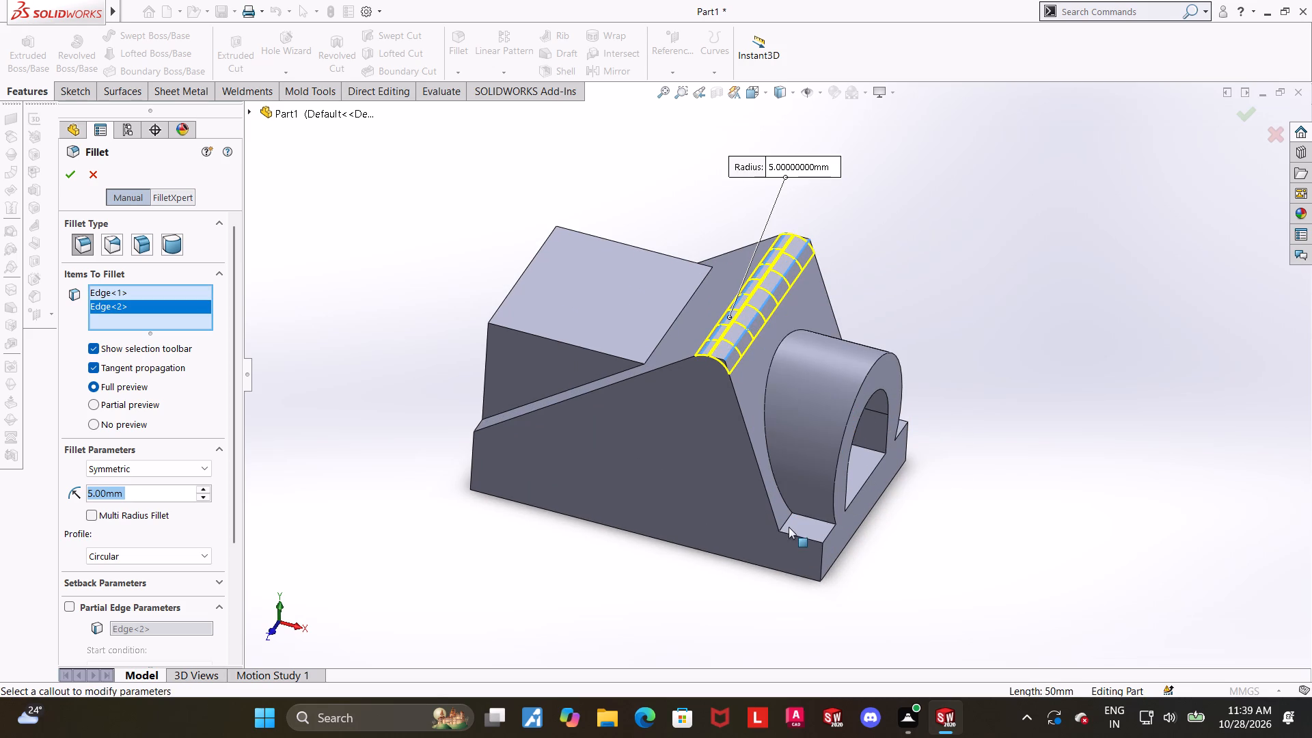
# Add to the fillet the two inner edges where the steep face meets the base ledges beside the arched body.
pyautogui.click(787, 523)
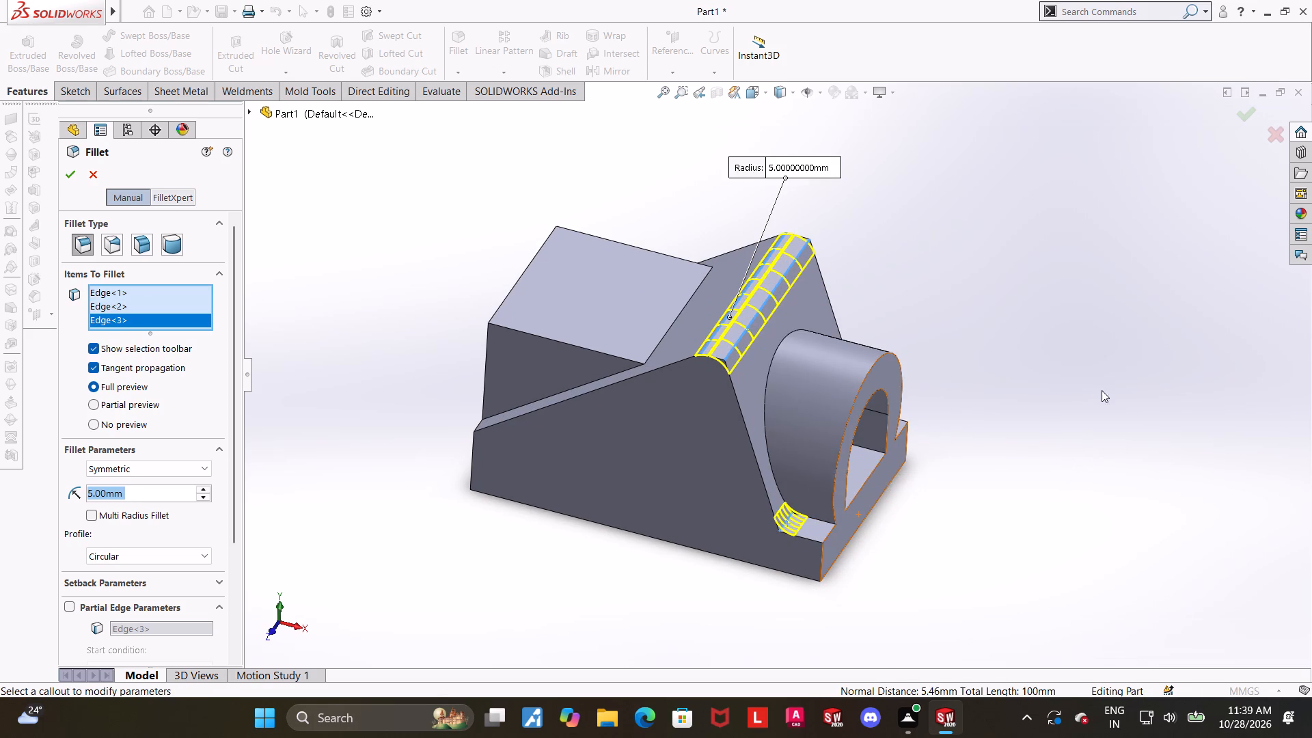
pyautogui.moveTo(1103, 391); pyautogui.dragTo(956, 512, button='middle')
pyautogui.click(741, 522)
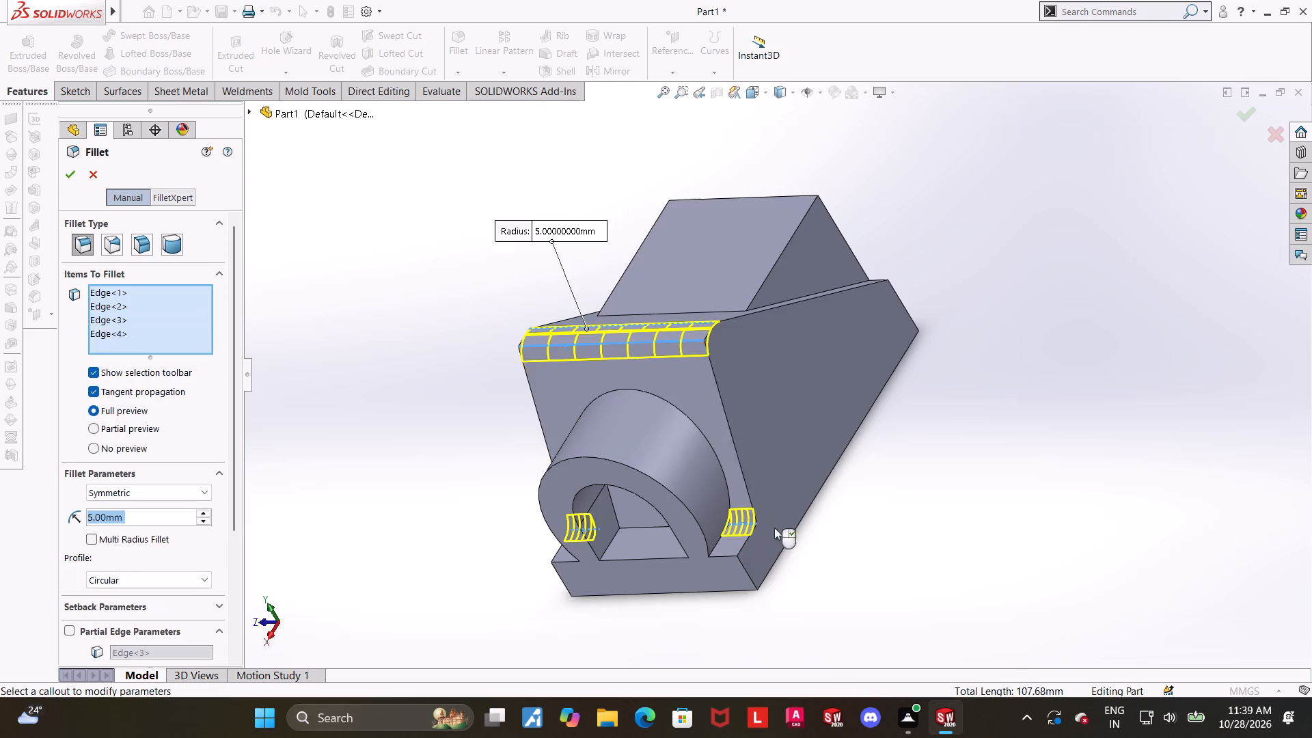
pyautogui.scroll(4, 870, 532)
pyautogui.moveTo(871, 532); pyautogui.dragTo(1039, 379, button='middle')
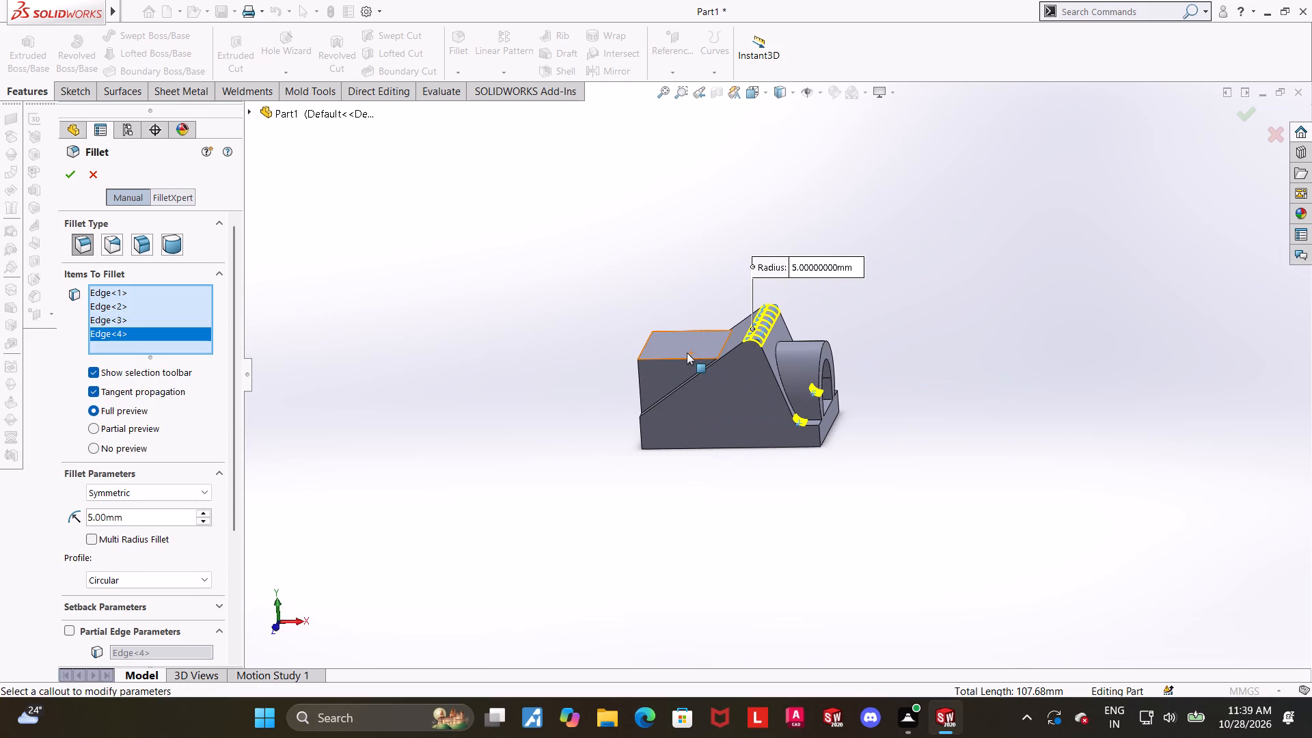
pyautogui.scroll(-2, 552, 241)
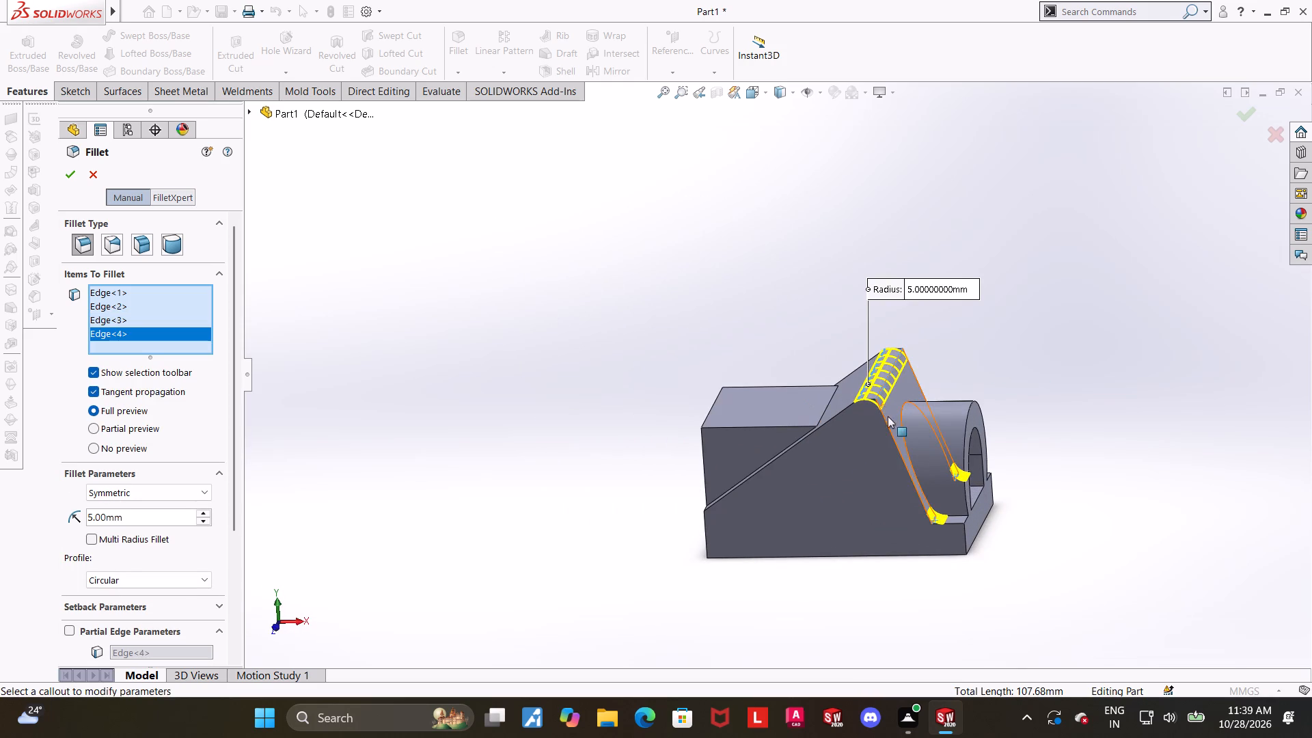
pyautogui.scroll(-1, 927, 408)
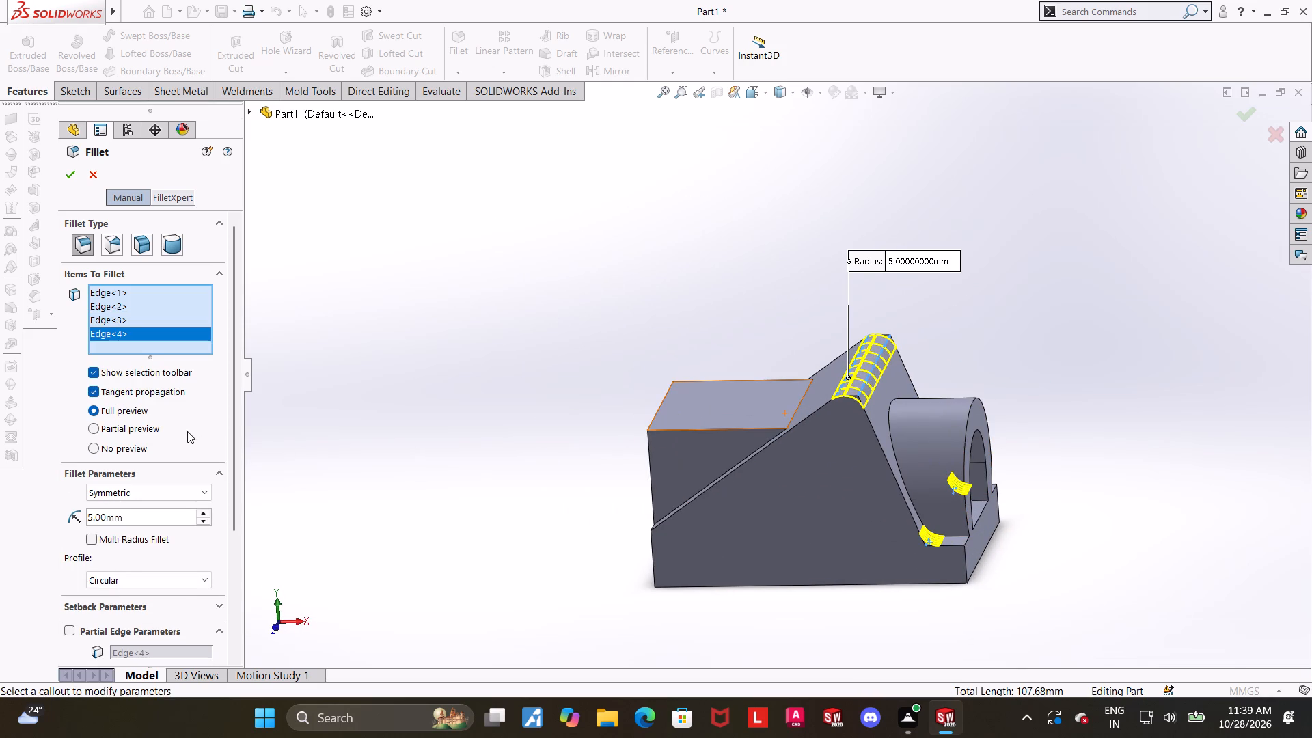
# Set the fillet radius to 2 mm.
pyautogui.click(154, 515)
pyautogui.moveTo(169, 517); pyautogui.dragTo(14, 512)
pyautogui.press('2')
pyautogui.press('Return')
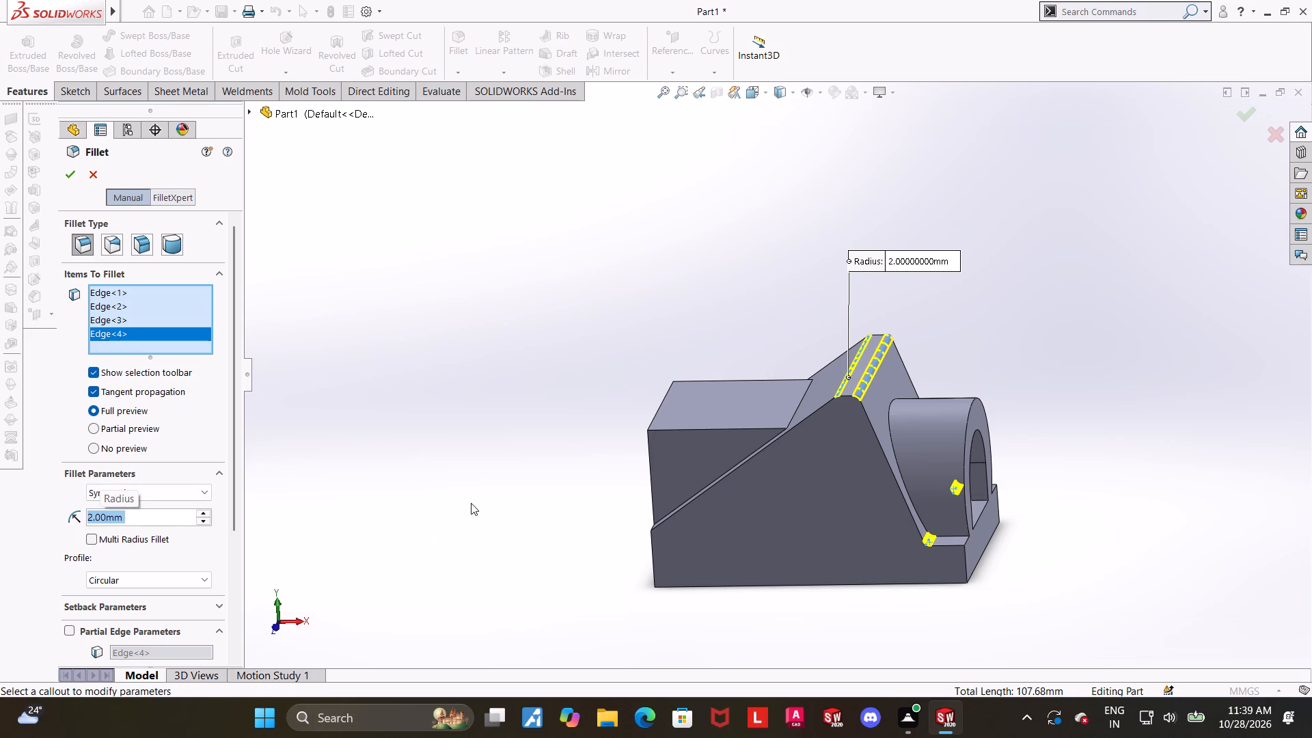
# Set the radius to 3 mm and apply the fillet to the four selected edges.
pyautogui.moveTo(1065, 541); pyautogui.dragTo(1017, 599, button='middle')
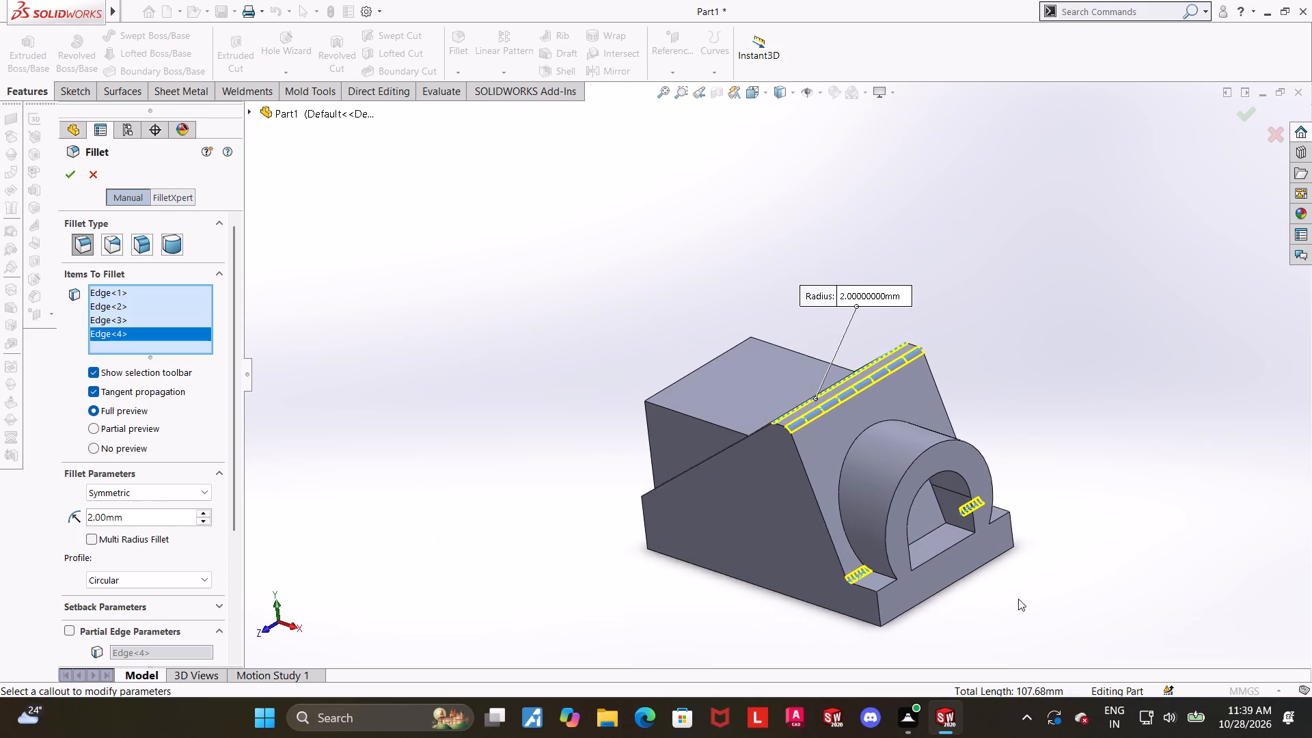
pyautogui.scroll(-3, 861, 620)
pyautogui.click(161, 518)
pyautogui.moveTo(165, 517); pyautogui.dragTo(53, 523)
pyautogui.press('3')
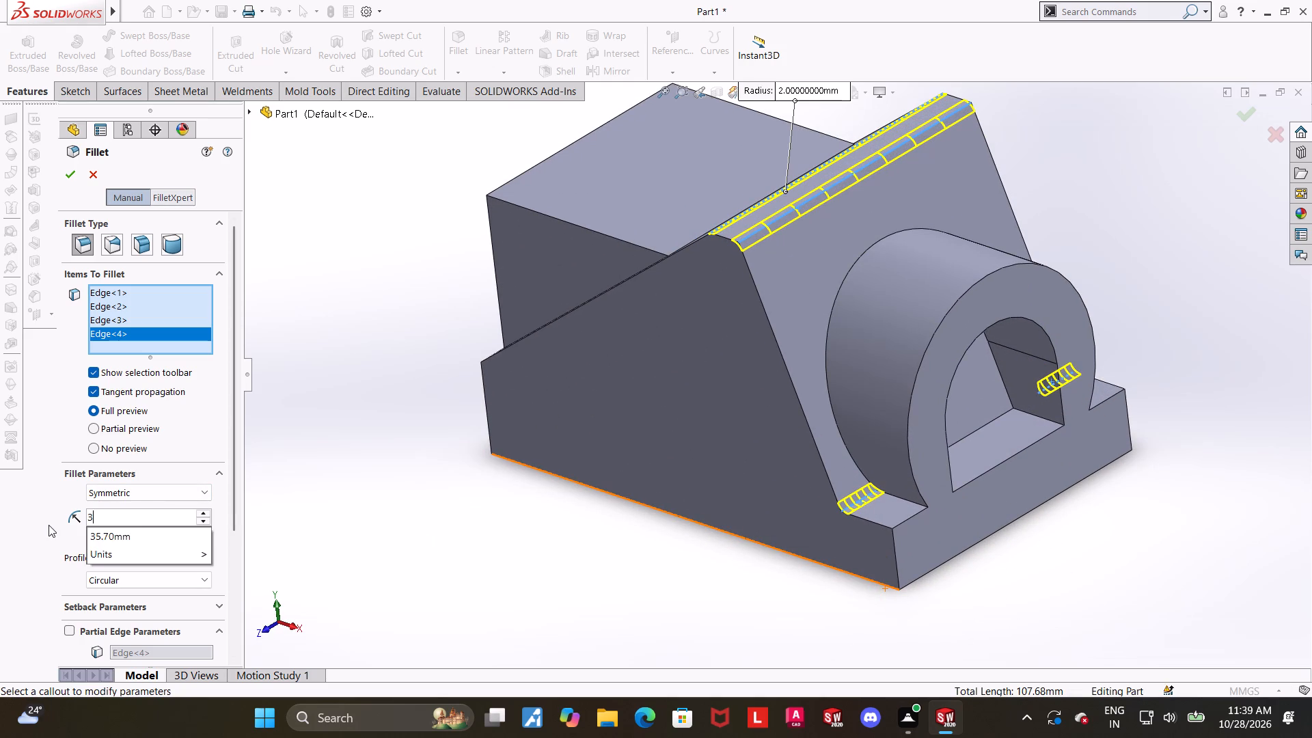
pyautogui.press('Return')
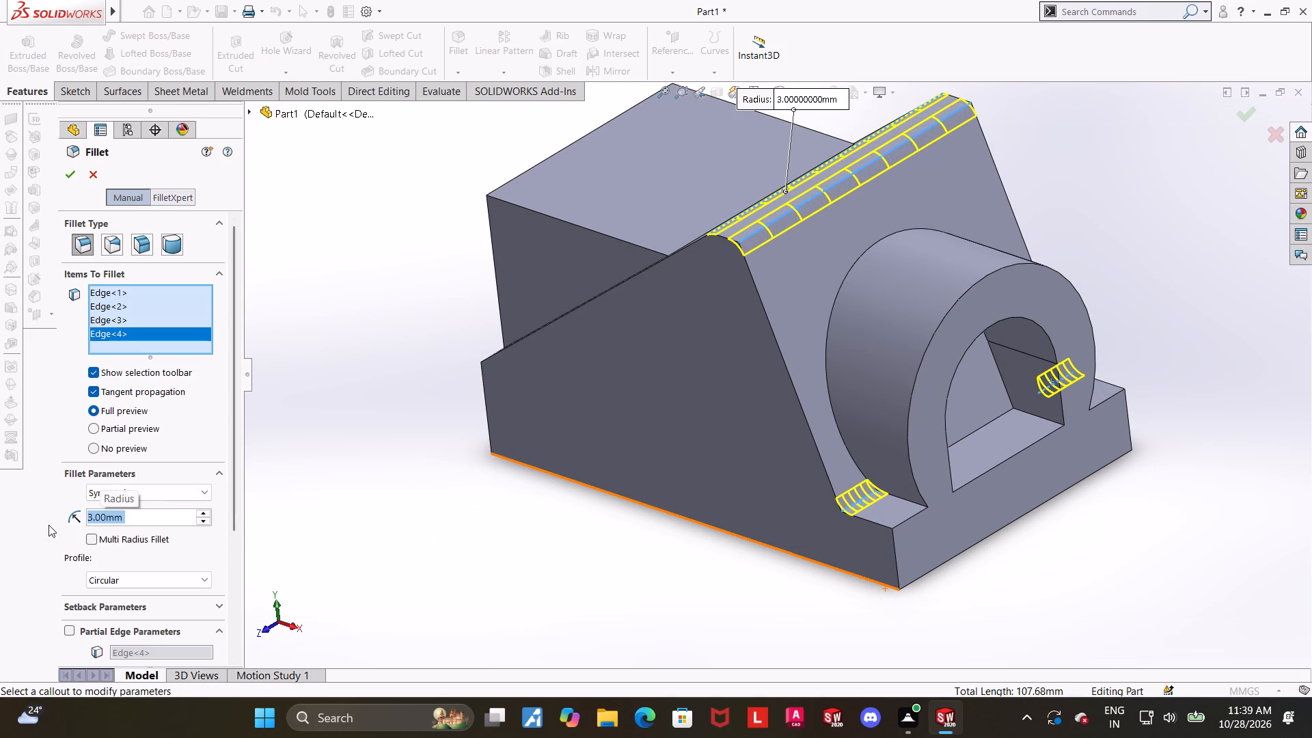
pyautogui.scroll(2, 795, 460)
pyautogui.moveTo(975, 523); pyautogui.dragTo(1132, 465, button='middle')
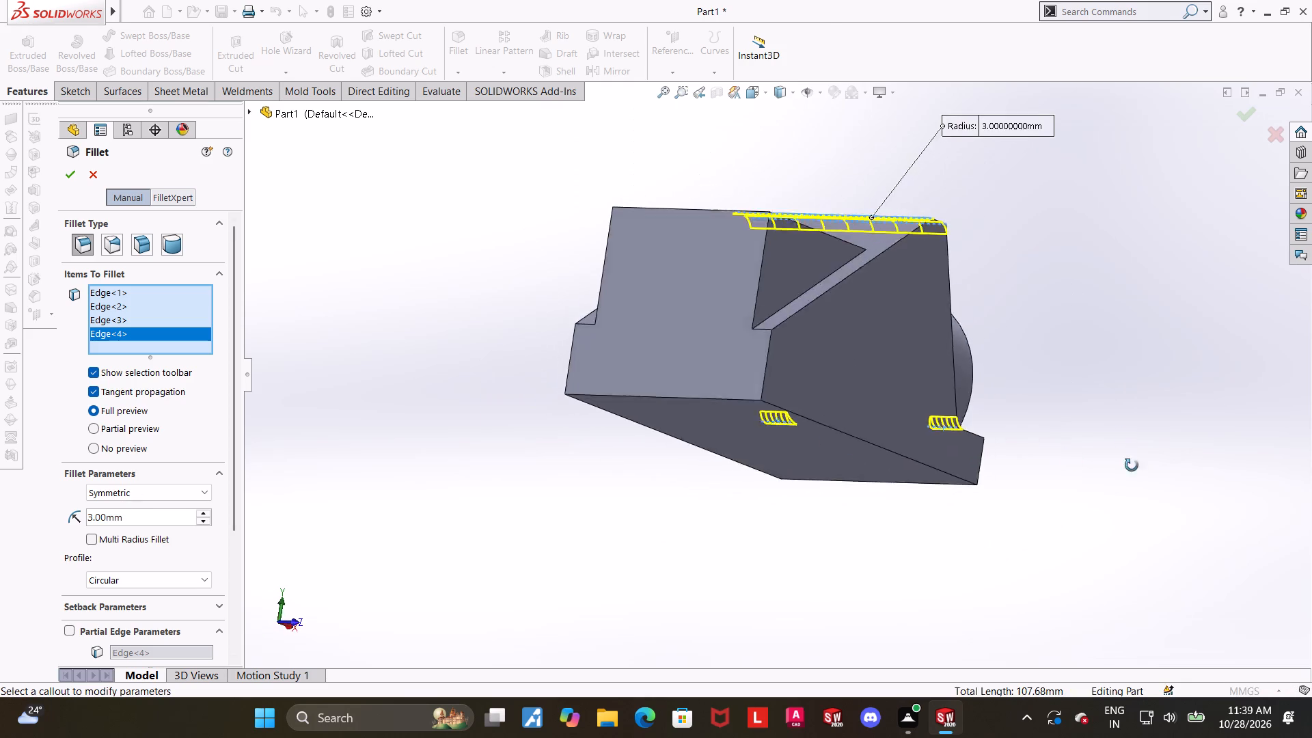
pyautogui.moveTo(1132, 465); pyautogui.dragTo(1071, 536, button='middle')
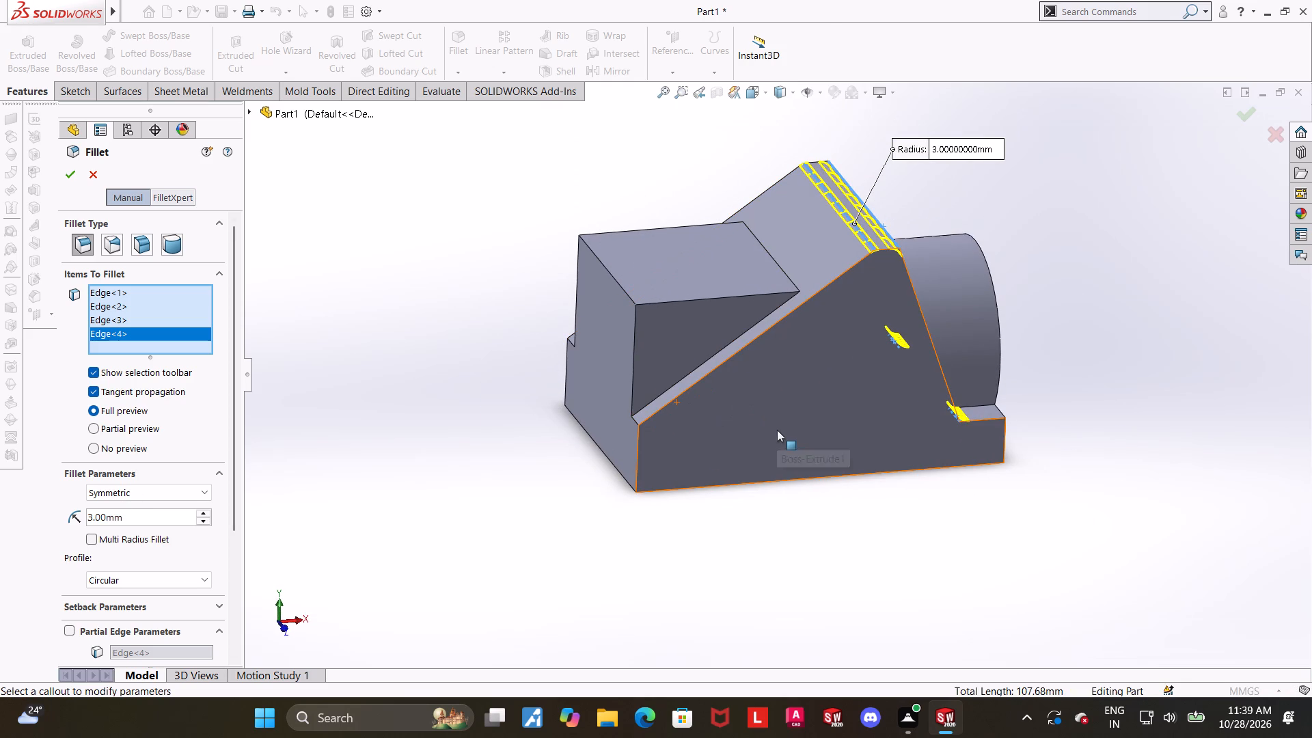
pyautogui.moveTo(741, 432); pyautogui.dragTo(688, 438, button='middle')
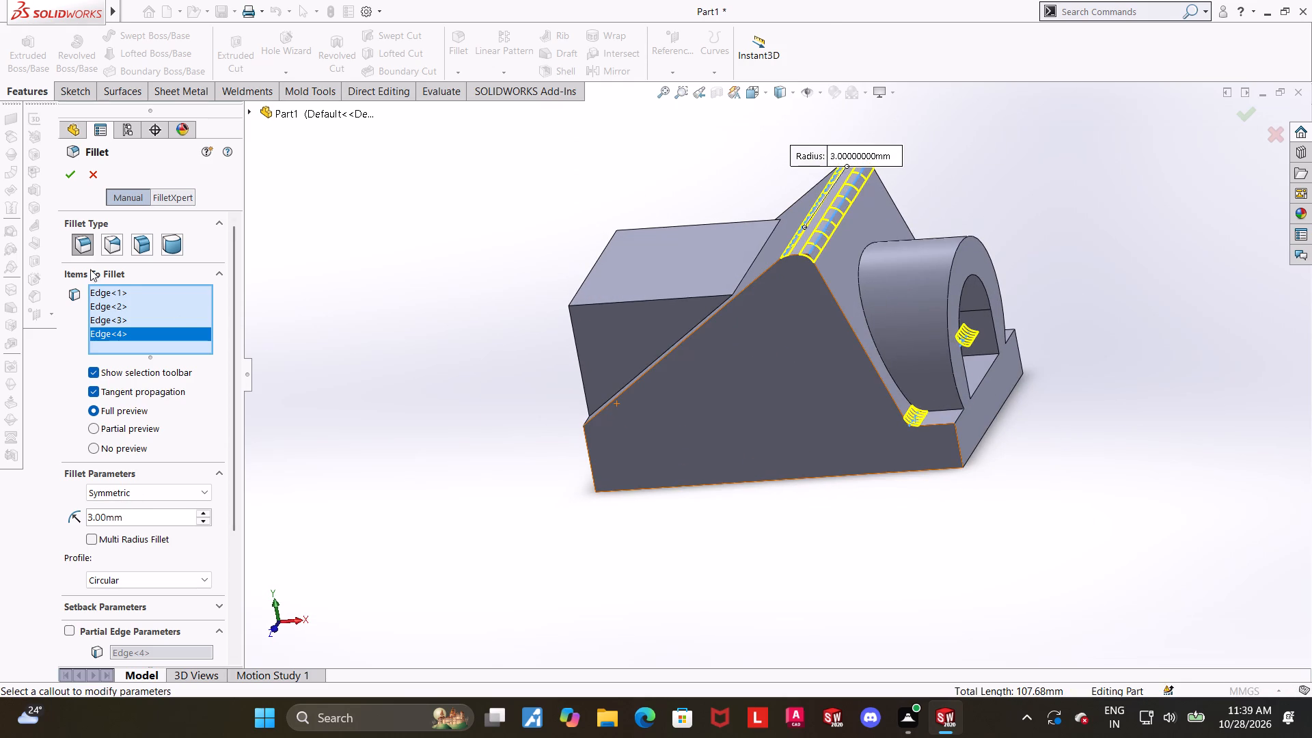
pyautogui.click(64, 173)
pyautogui.click(664, 361)
pyautogui.click(1082, 500)
# Examine the fillets on the top ridge and beside the arched body's base from several angles.
pyautogui.moveTo(1033, 426); pyautogui.dragTo(1056, 396, button='middle')
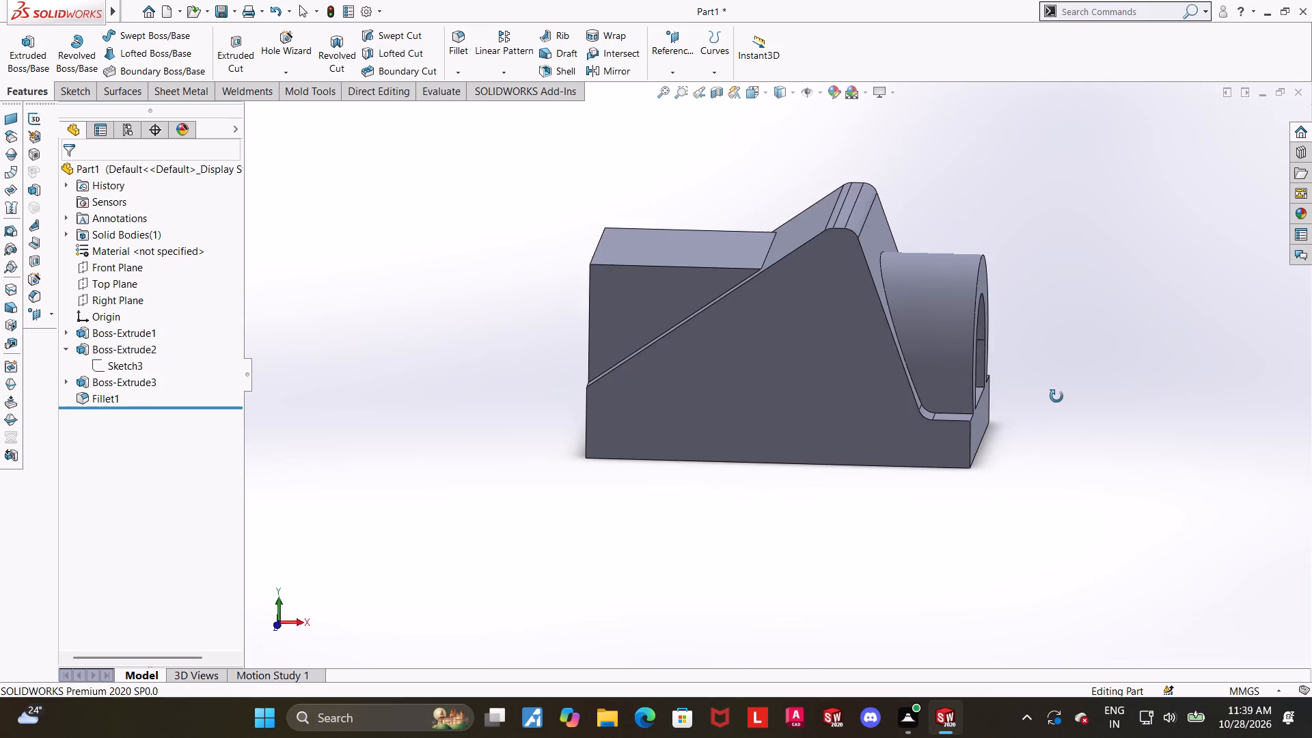
pyautogui.moveTo(1056, 396); pyautogui.dragTo(1049, 383, button='middle')
pyautogui.scroll(4, 1049, 387)
pyautogui.scroll(-4, 900, 332)
pyautogui.moveTo(886, 331); pyautogui.dragTo(888, 373, button='middle')
pyautogui.scroll(-3, 836, 333)
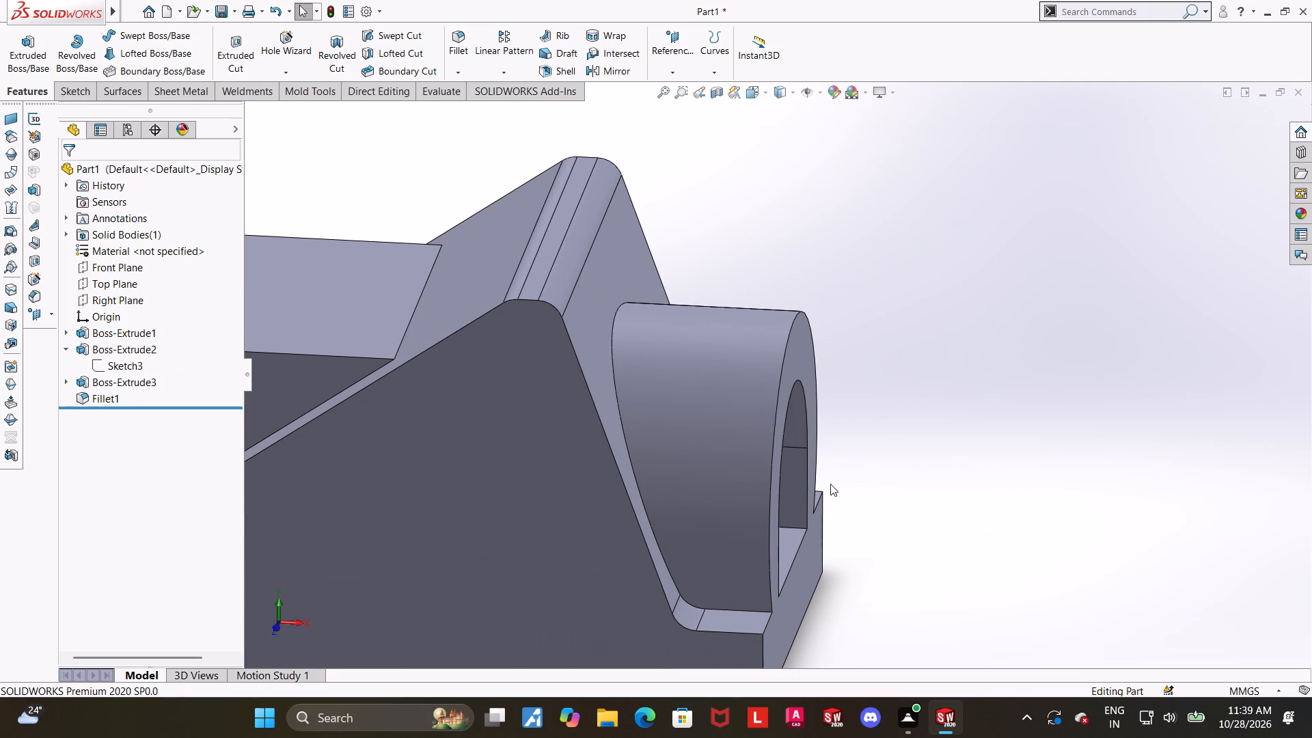
pyautogui.moveTo(838, 519); pyautogui.dragTo(761, 515, button='middle')
pyautogui.scroll(5, 759, 512)
pyautogui.moveTo(689, 460); pyautogui.dragTo(700, 491, button='middle')
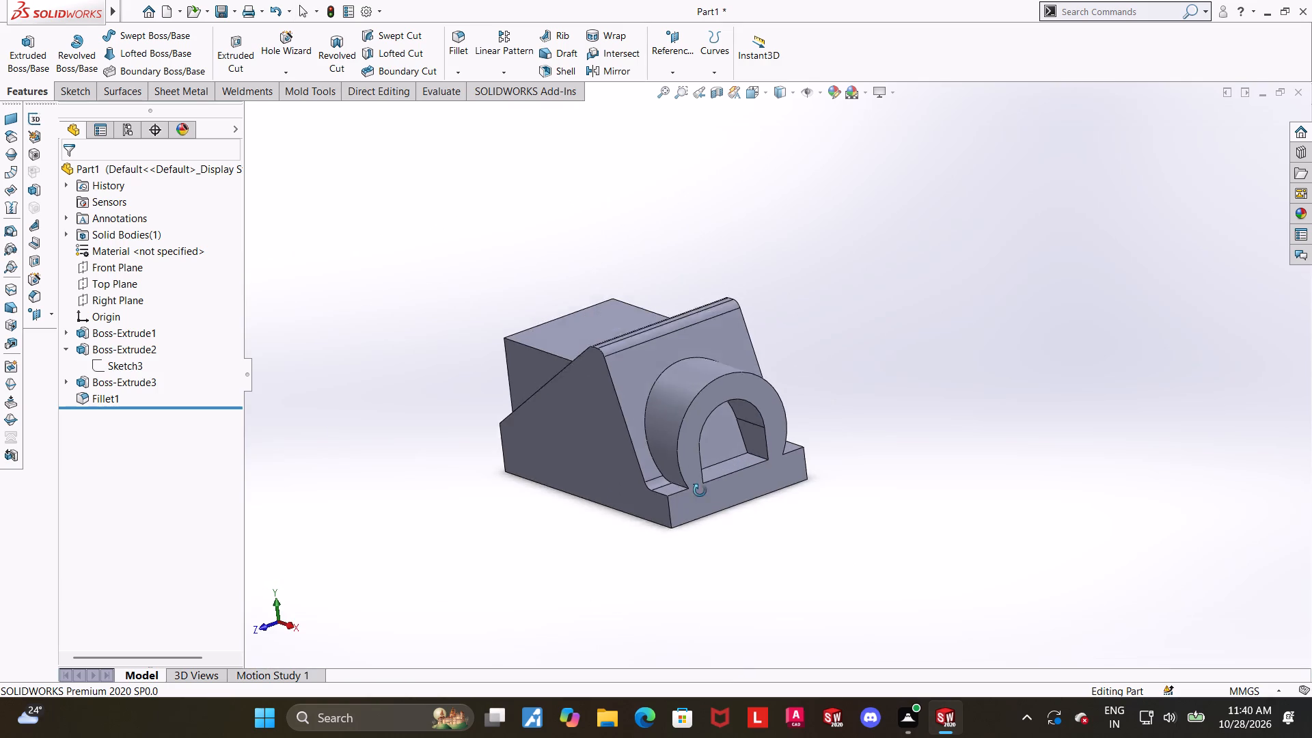
pyautogui.moveTo(700, 491); pyautogui.dragTo(707, 503, button='middle')
pyautogui.scroll(-6, 697, 504)
pyautogui.scroll(-3, 690, 437)
pyautogui.moveTo(693, 424); pyautogui.dragTo(732, 409, button='middle')
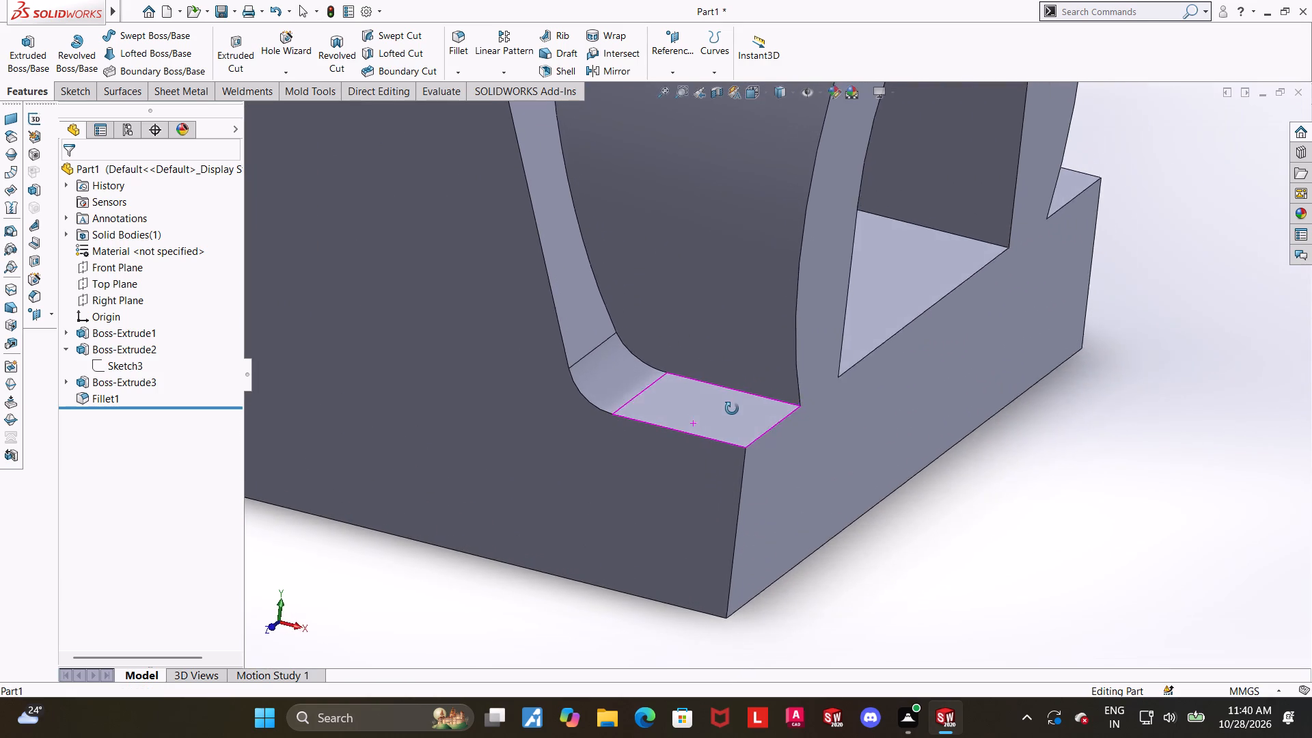
pyautogui.moveTo(732, 409); pyautogui.dragTo(719, 401, button='middle')
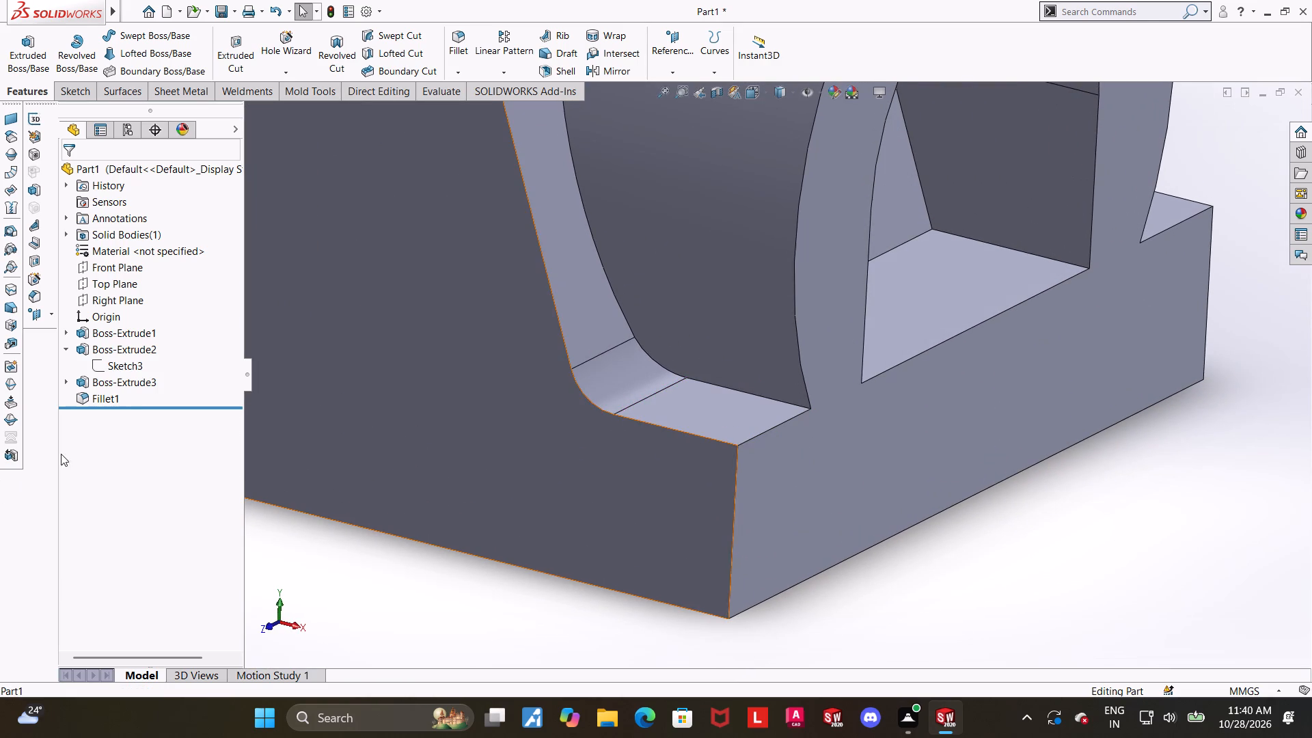
# Edit the four-edge fillet and set its radius to 5 mm.
pyautogui.click(94, 397)
pyautogui.click(104, 359)
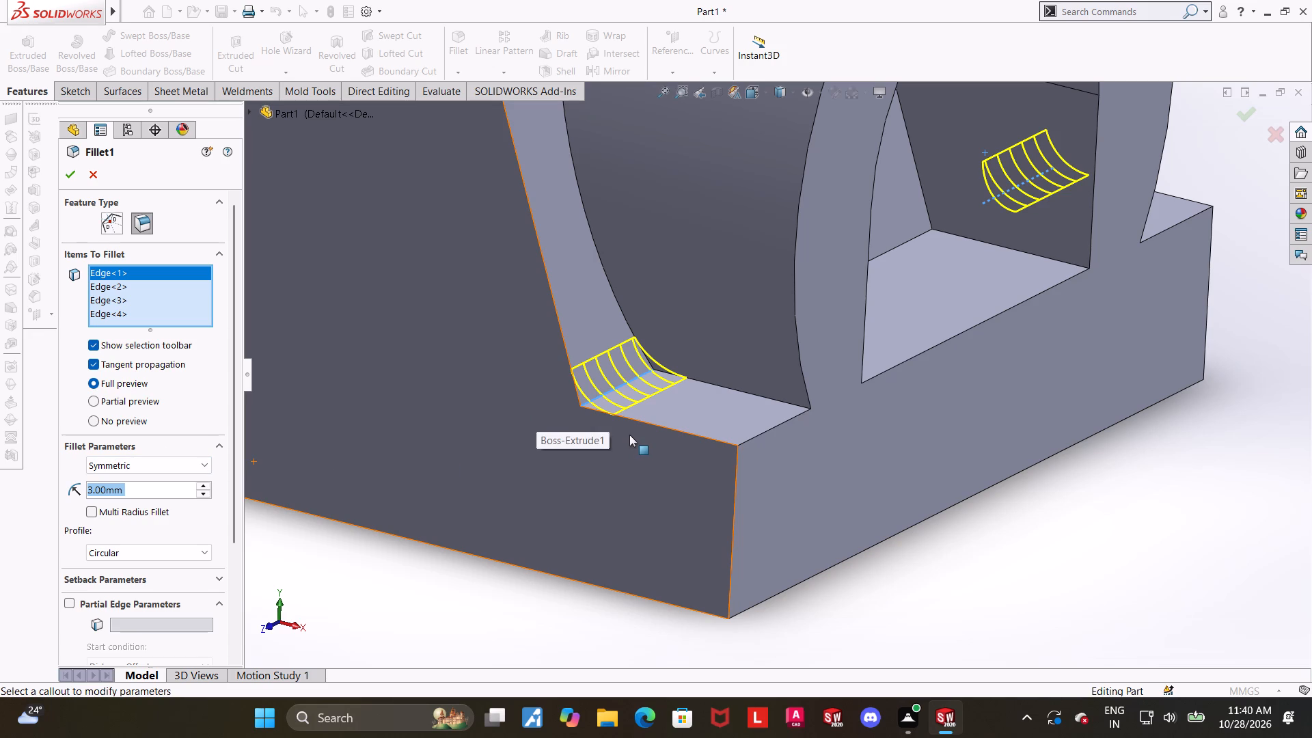
pyautogui.scroll(6, 994, 410)
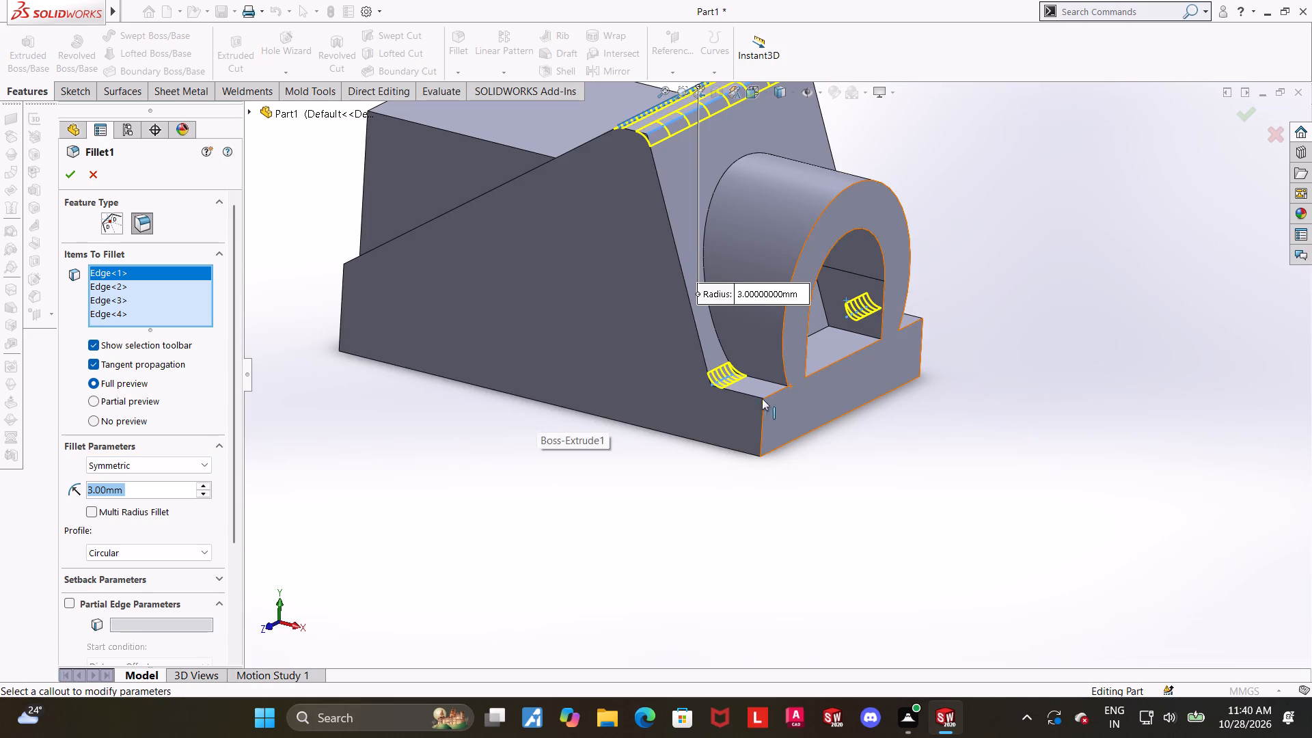
pyautogui.press('5')
pyautogui.press('Return')
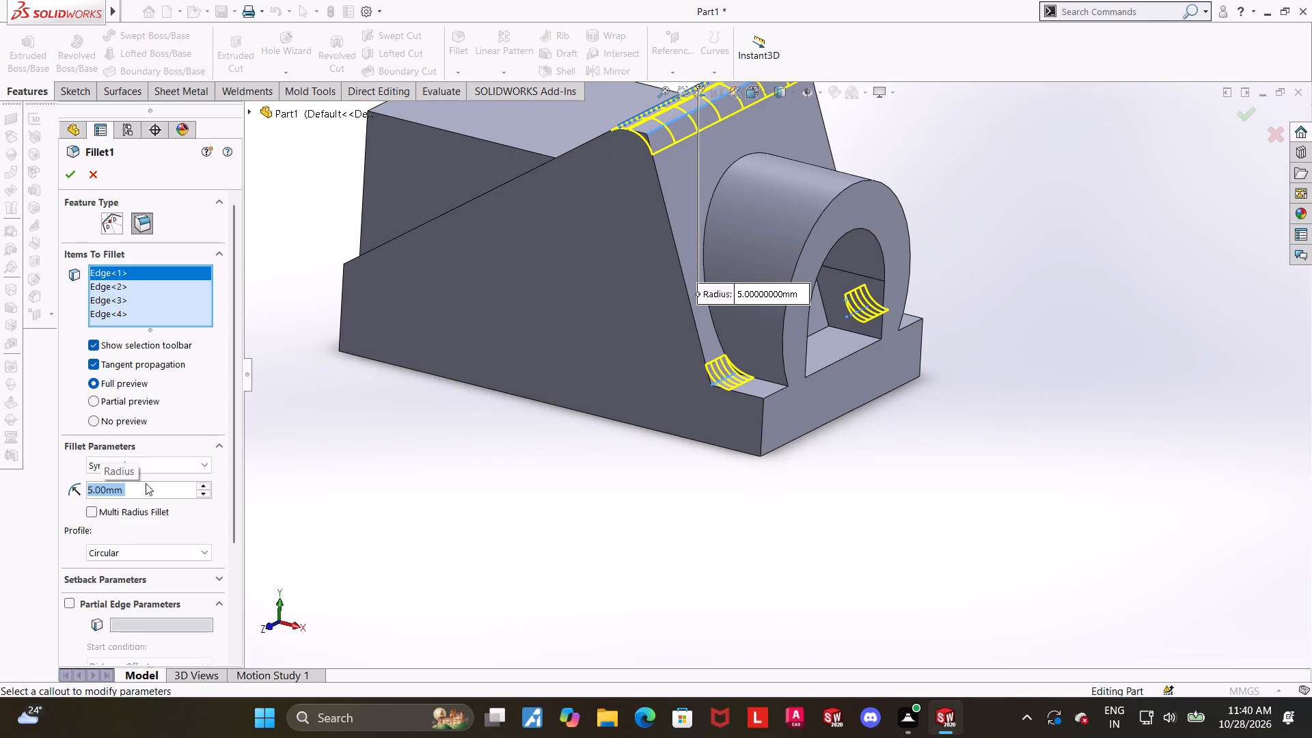
pyautogui.click(62, 171)
pyautogui.click(670, 453)
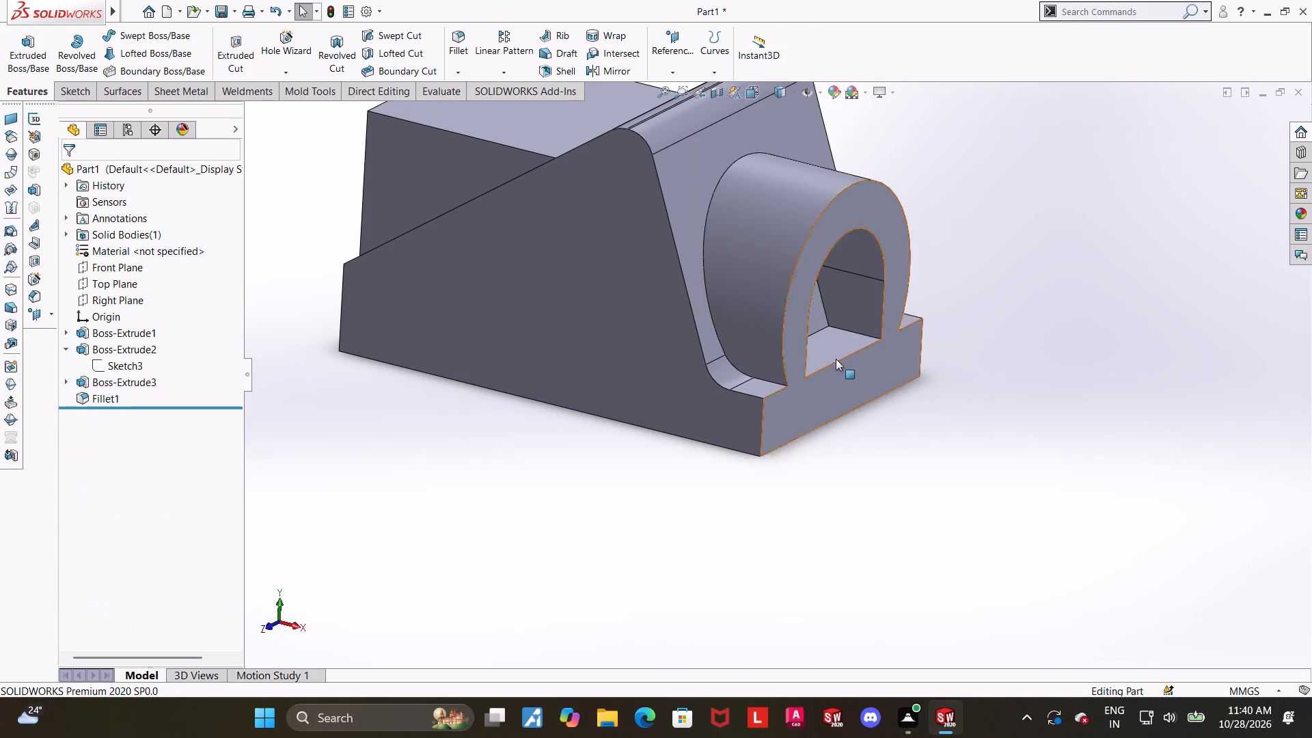
# Examine the enlarged fillets and the arched end of the part from several angles, including the isometric view.
pyautogui.scroll(5, 854, 351)
pyautogui.scroll(-5, 818, 208)
pyautogui.scroll(5, 770, 415)
pyautogui.scroll(-5, 752, 506)
pyautogui.moveTo(854, 496); pyautogui.dragTo(831, 506, button='middle')
pyautogui.moveTo(984, 357); pyautogui.dragTo(843, 379, button='middle')
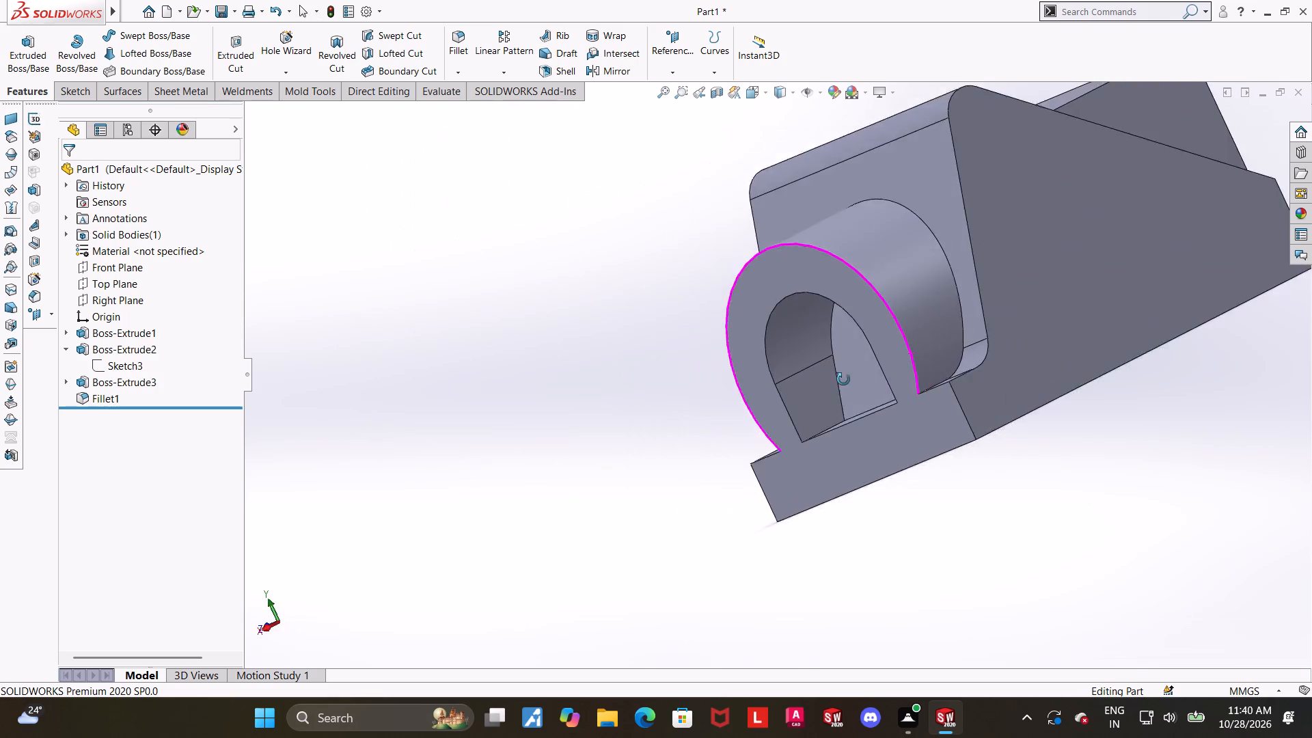
pyautogui.moveTo(843, 379); pyautogui.dragTo(907, 424, button='middle')
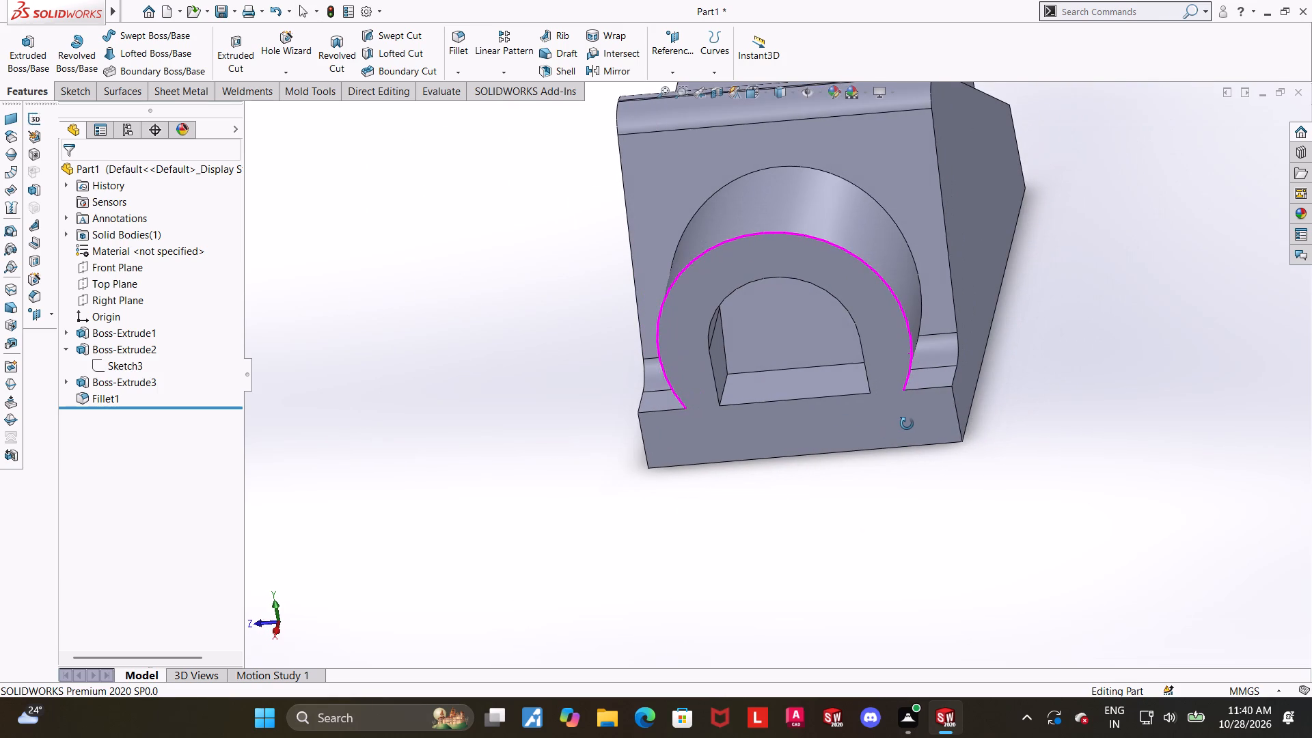
pyautogui.moveTo(907, 424); pyautogui.dragTo(1003, 384, button='middle')
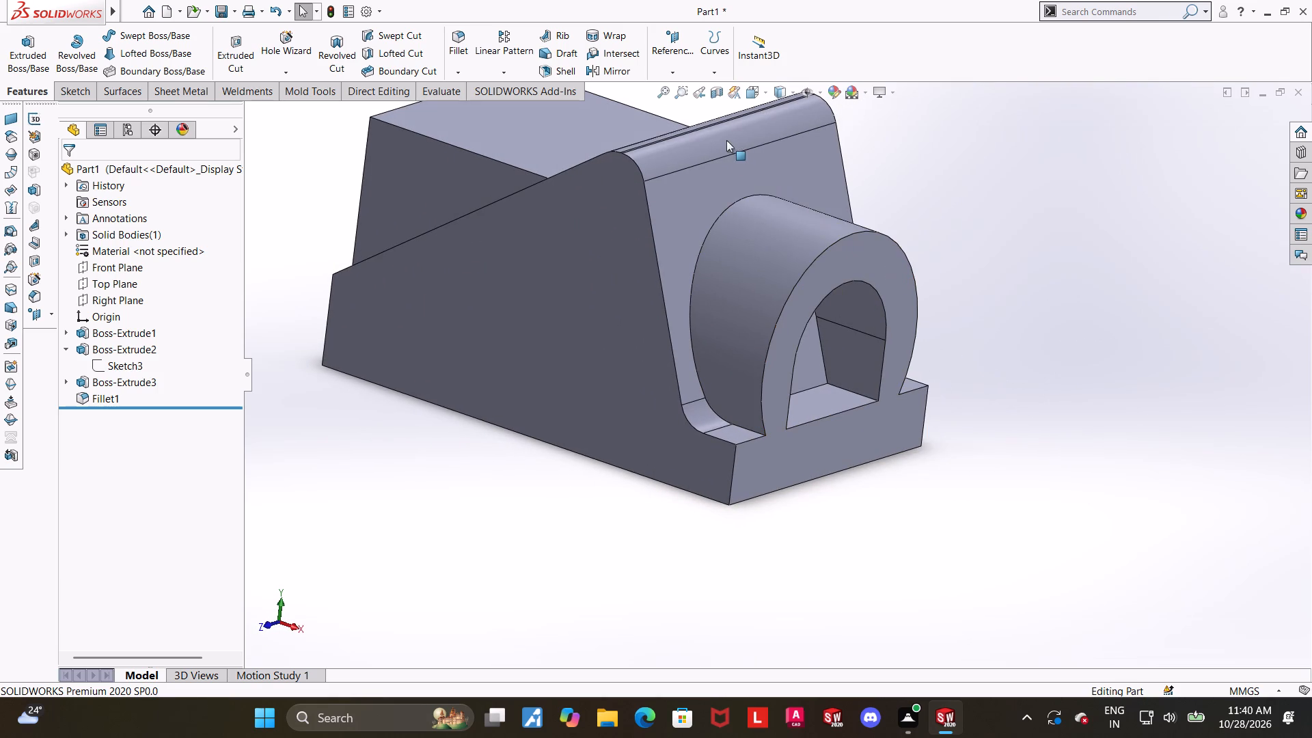
pyautogui.hotkey('ctrl', '7')
pyautogui.click(967, 573)
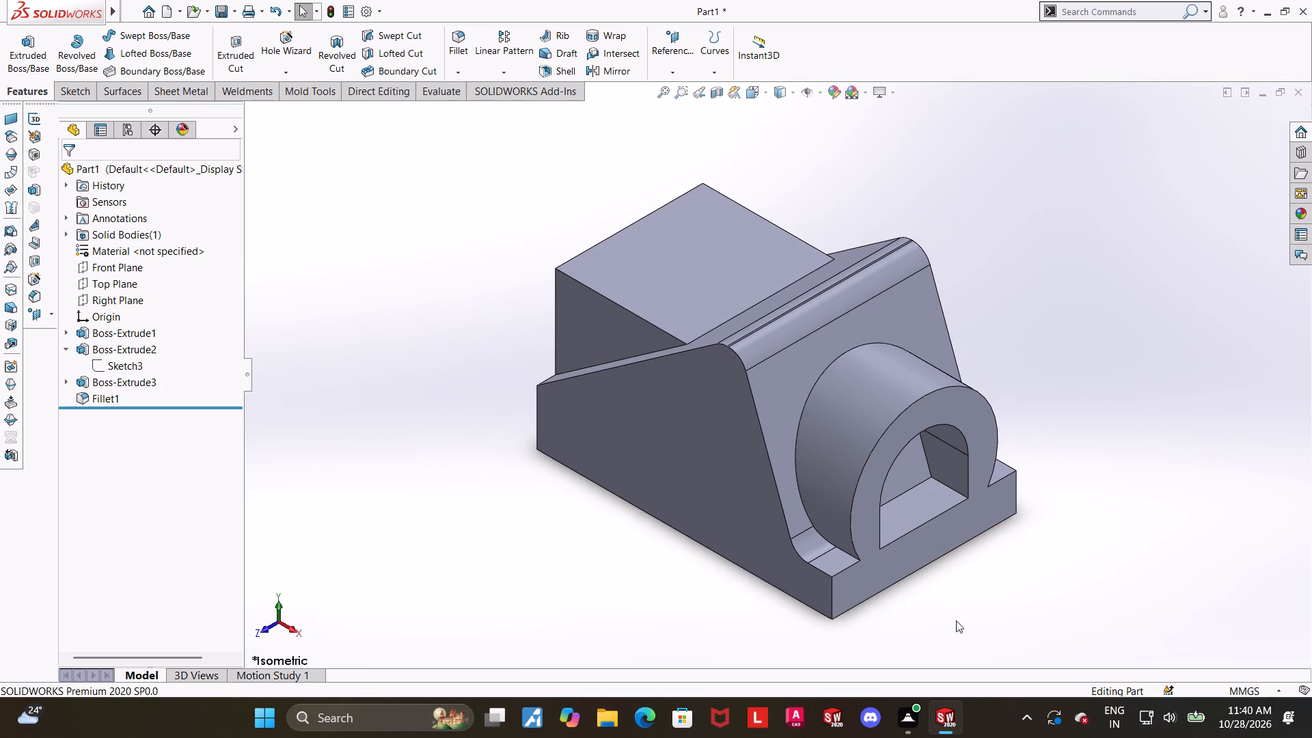
pyautogui.scroll(2, 956, 636)
pyautogui.scroll(-5, 863, 533)
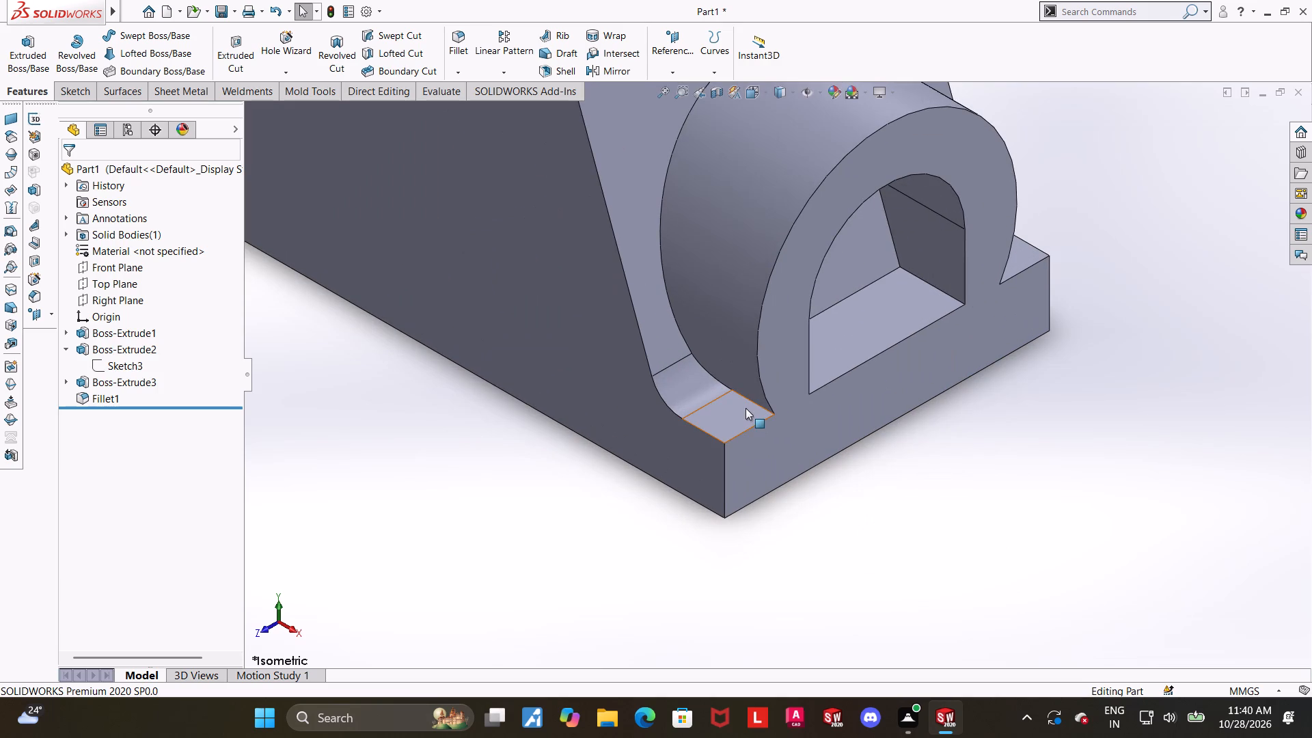
pyautogui.moveTo(899, 413); pyautogui.dragTo(832, 320, button='middle')
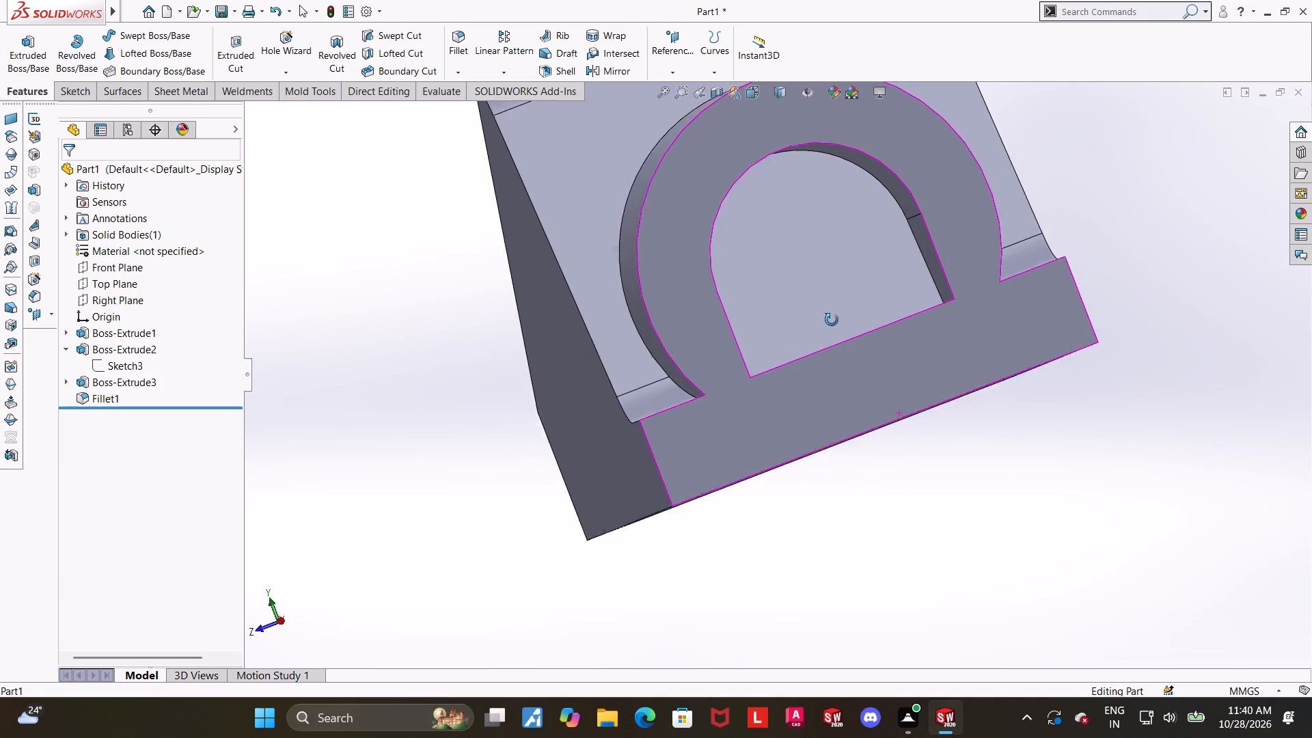
# Edit the four-edge fillet on the ridge and beside the arched body's base, and set its radius to 3 mm.
pyautogui.moveTo(832, 320); pyautogui.dragTo(785, 335, button='middle')
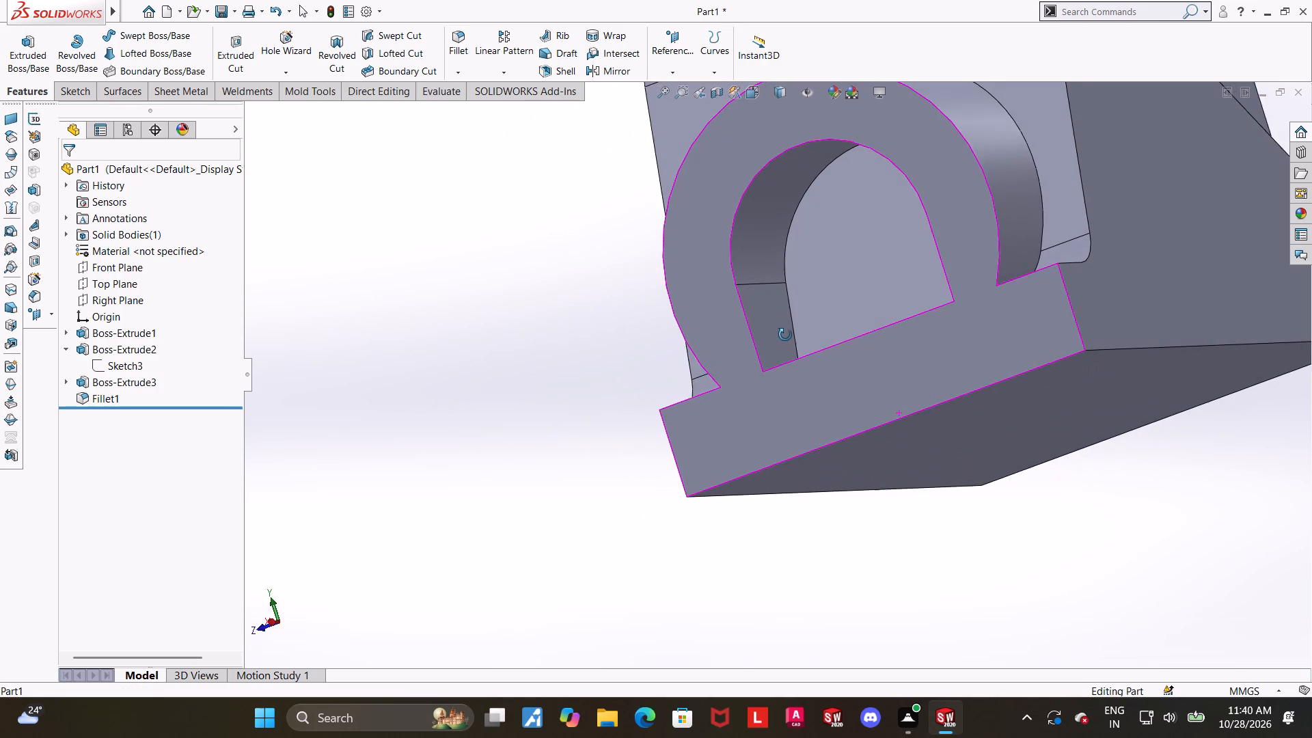
pyautogui.moveTo(785, 335); pyautogui.dragTo(900, 484, button='middle')
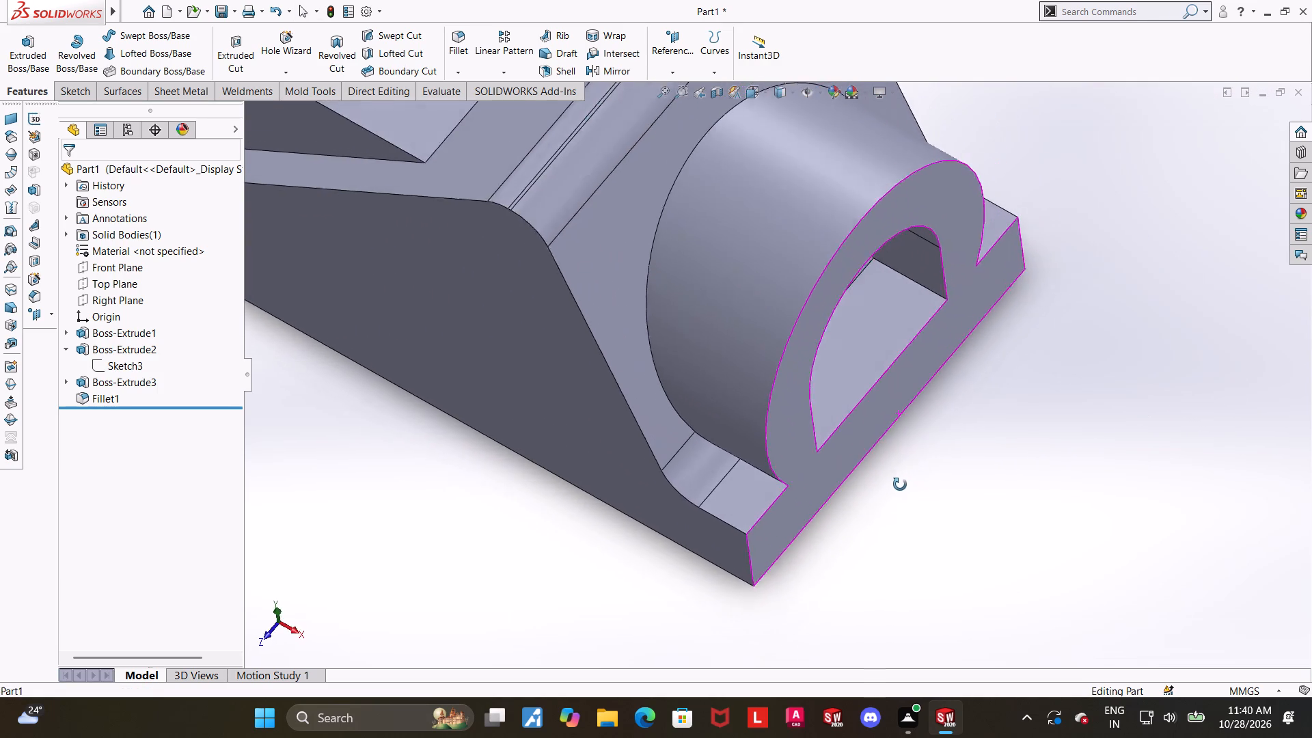
pyautogui.moveTo(900, 484); pyautogui.dragTo(888, 364, button='middle')
pyautogui.hotkey('ctrl', '7')
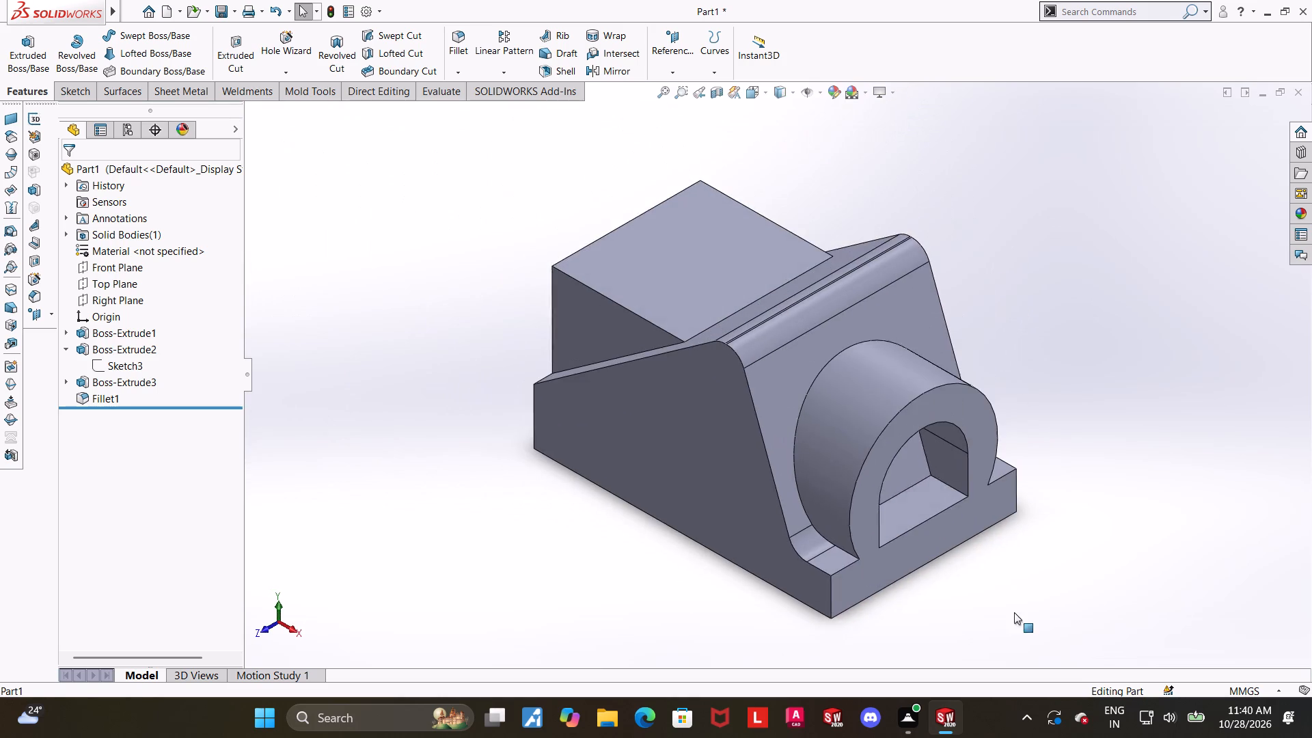
pyautogui.click(1015, 612)
pyautogui.scroll(-3, 789, 549)
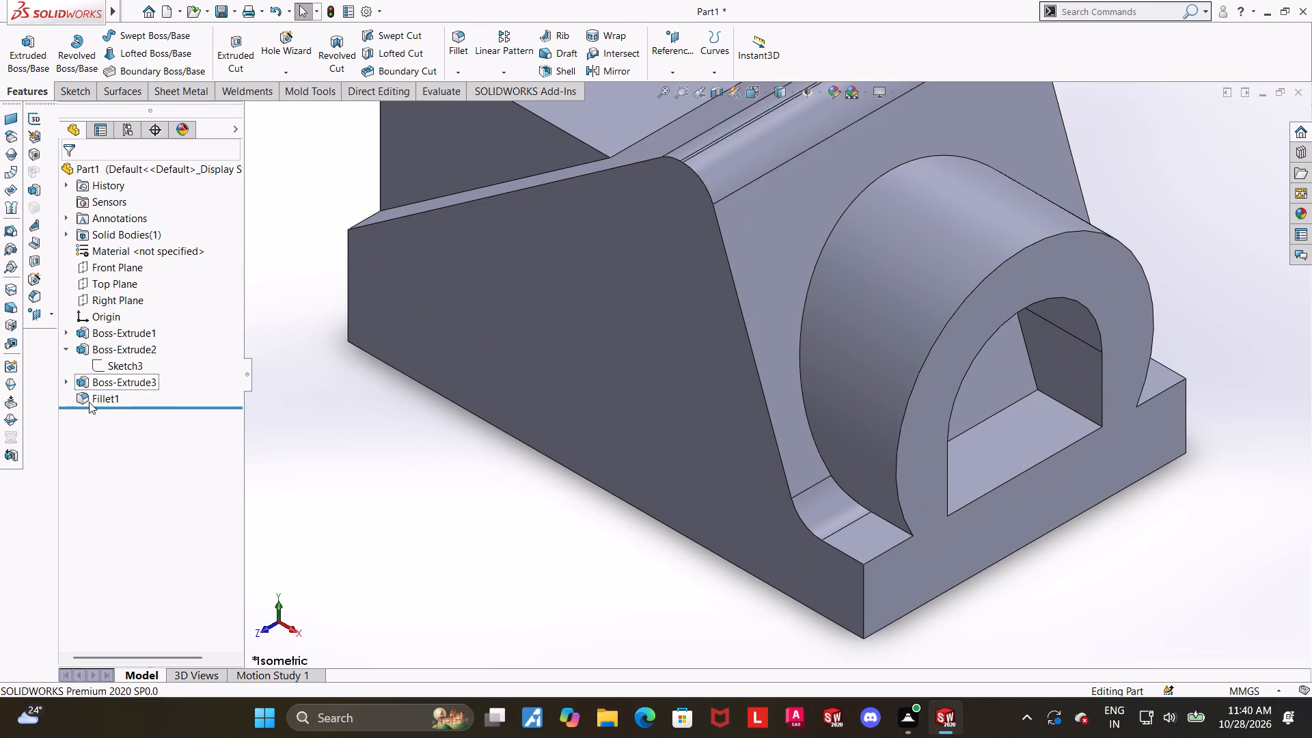
pyautogui.click(89, 402)
pyautogui.click(99, 365)
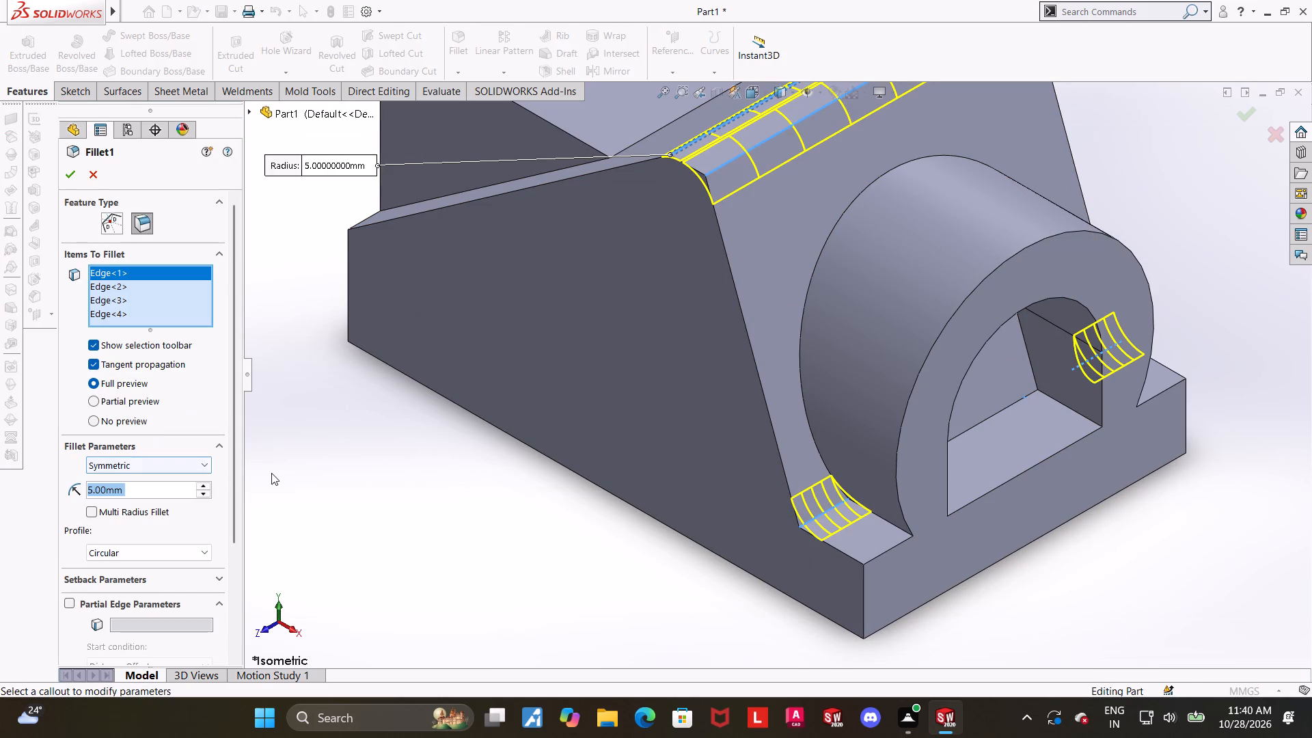
pyautogui.press('3')
pyautogui.press('Return')
pyautogui.click(63, 179)
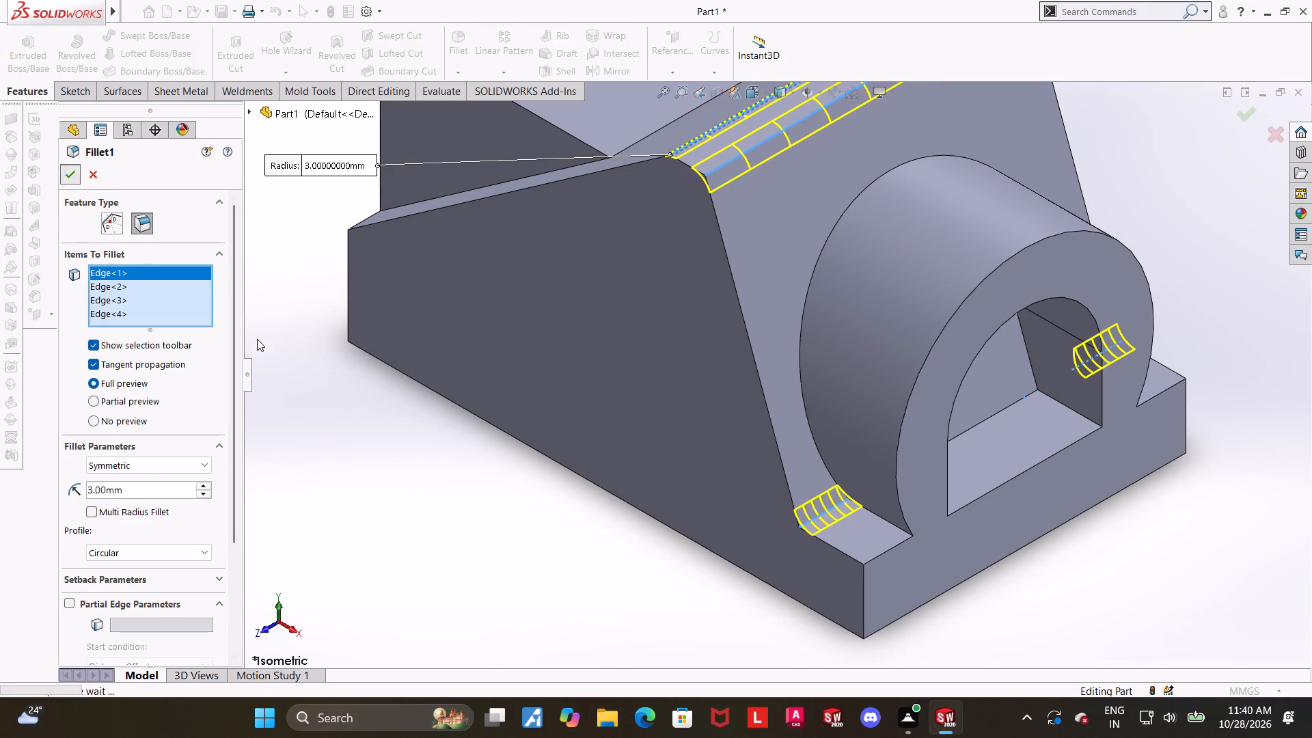
pyautogui.click(450, 479)
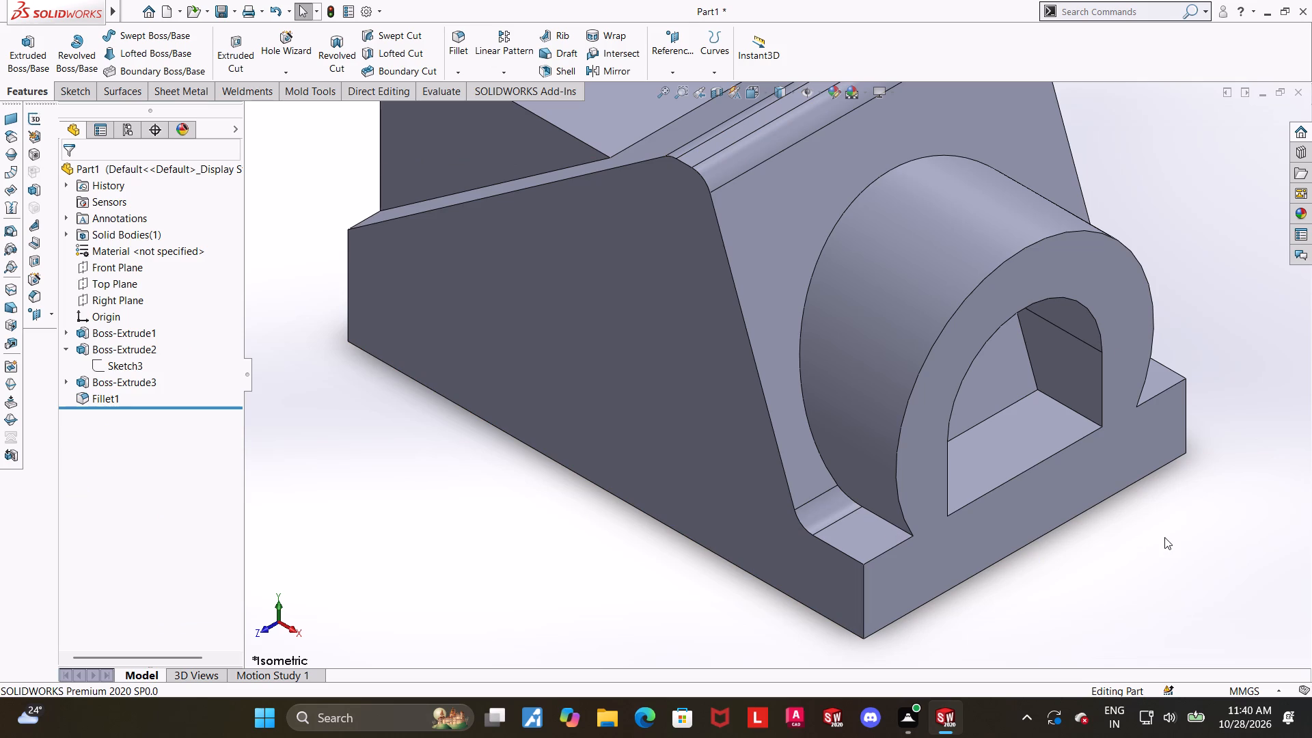
# Start a sketch on the arched end face and convert the opening's arc and two vertical side edges into sketch entities.
pyautogui.scroll(2, 1164, 537)
pyautogui.scroll(1, 1132, 490)
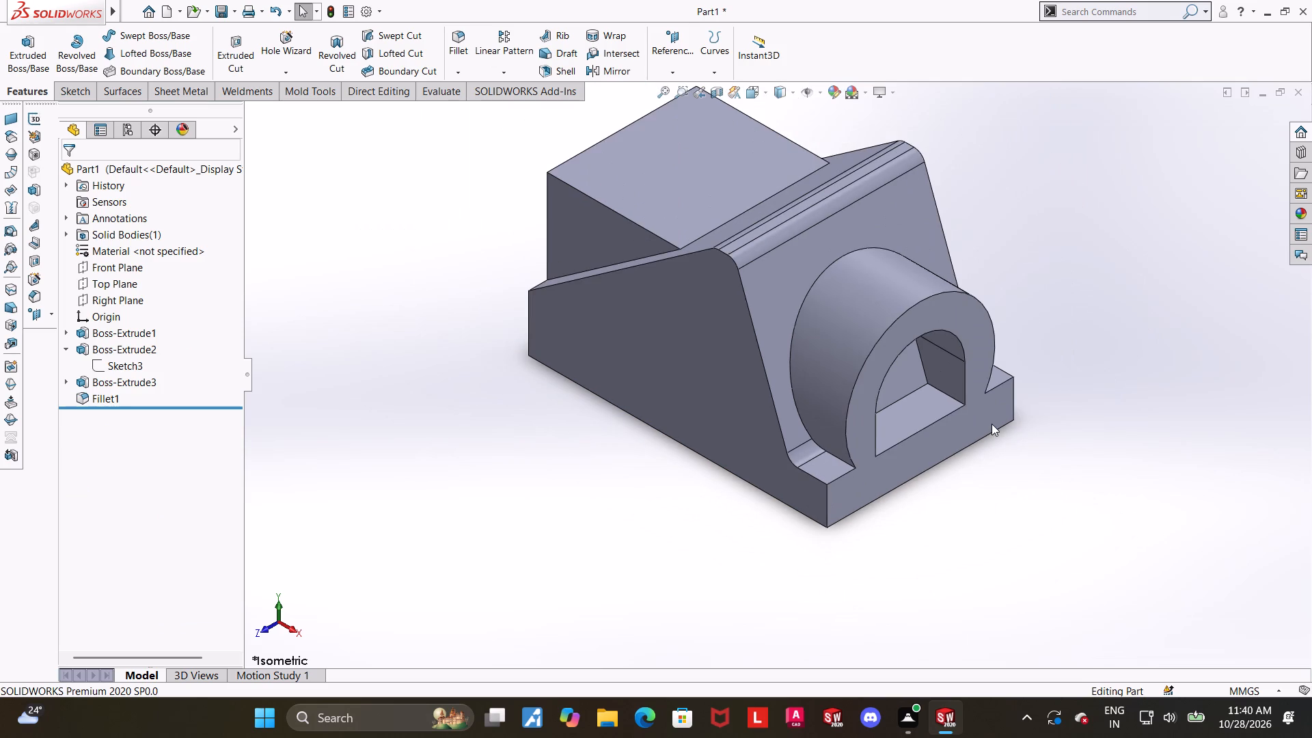
pyautogui.scroll(-3, 997, 424)
pyautogui.scroll(1, 990, 447)
pyautogui.click(812, 433)
pyautogui.click(864, 396)
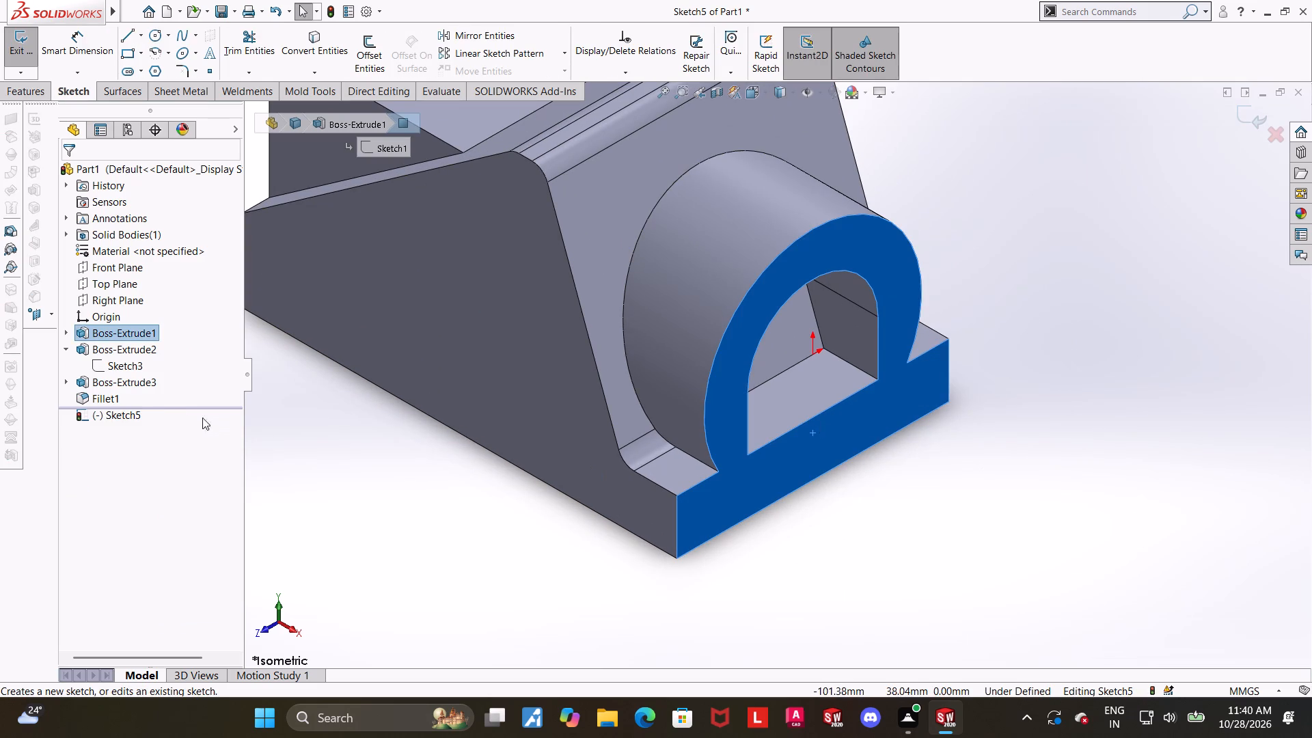
pyautogui.click(132, 415)
pyautogui.click(163, 391)
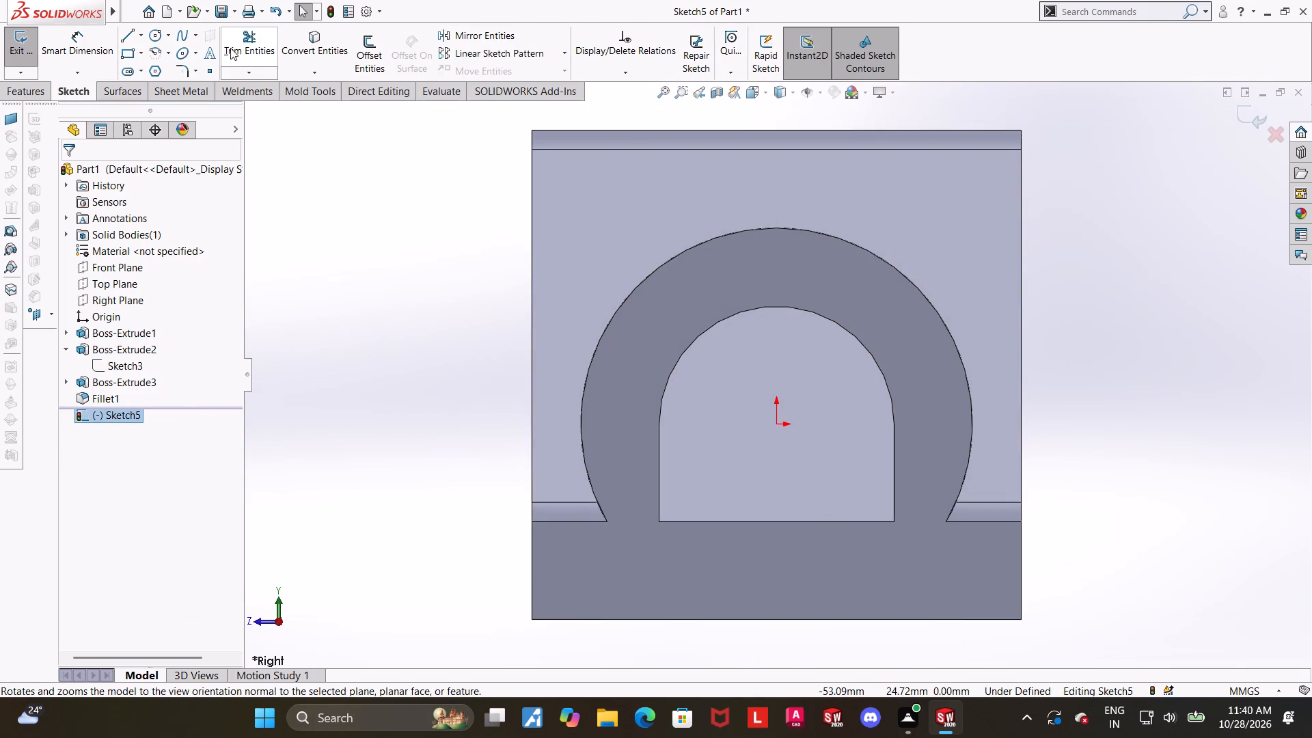
pyautogui.click(301, 38)
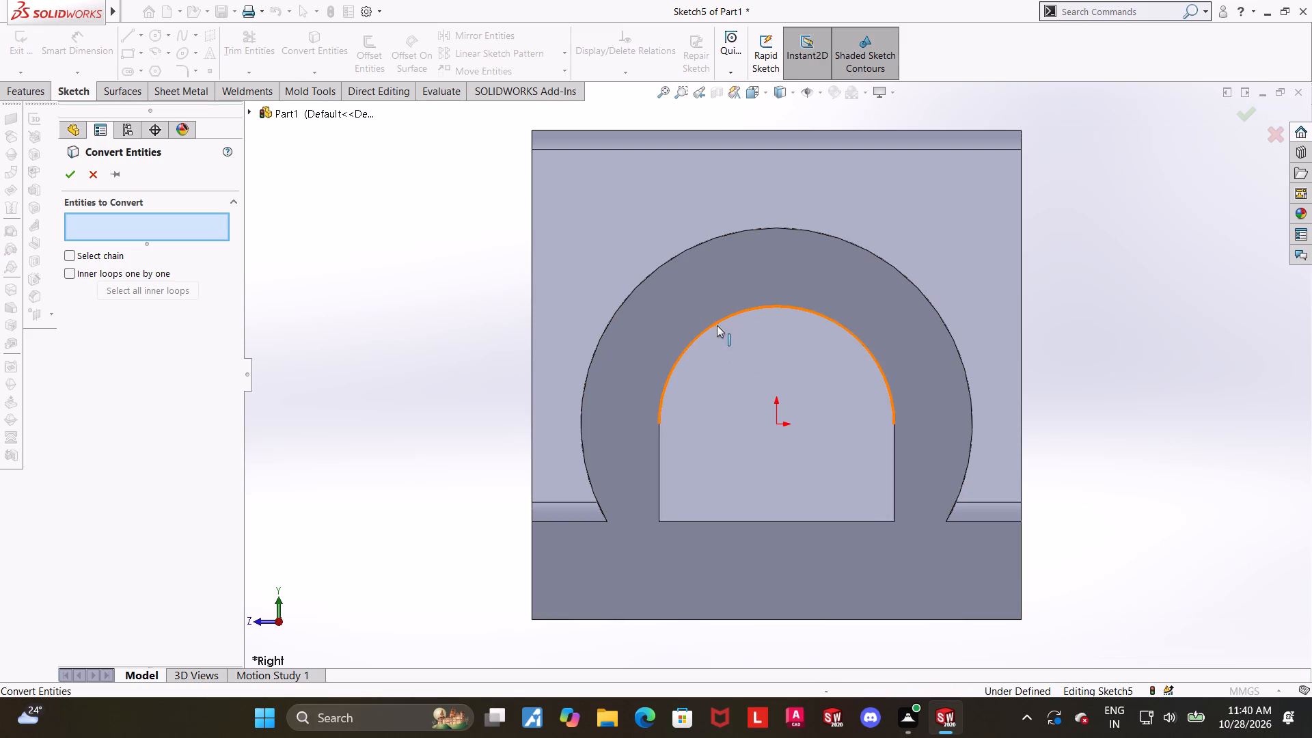
pyautogui.click(717, 325)
pyautogui.click(657, 433)
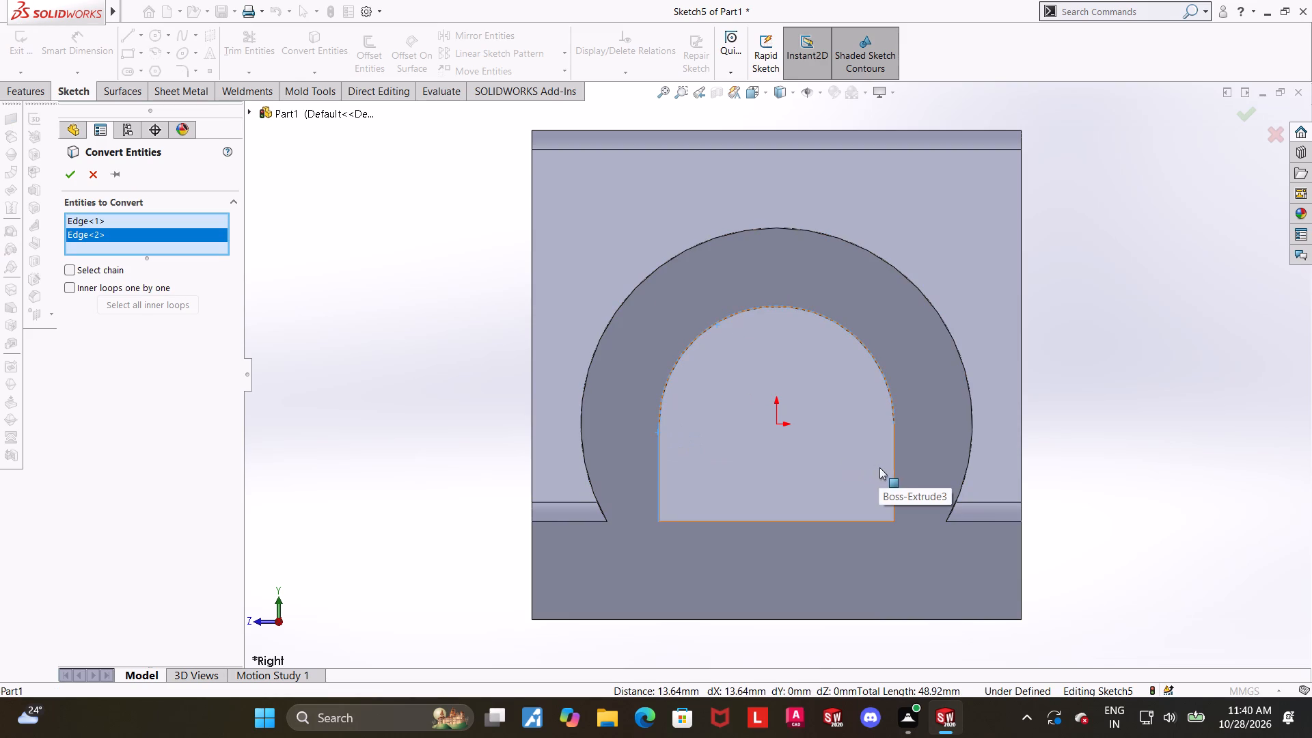
pyautogui.click(893, 469)
pyautogui.click(67, 170)
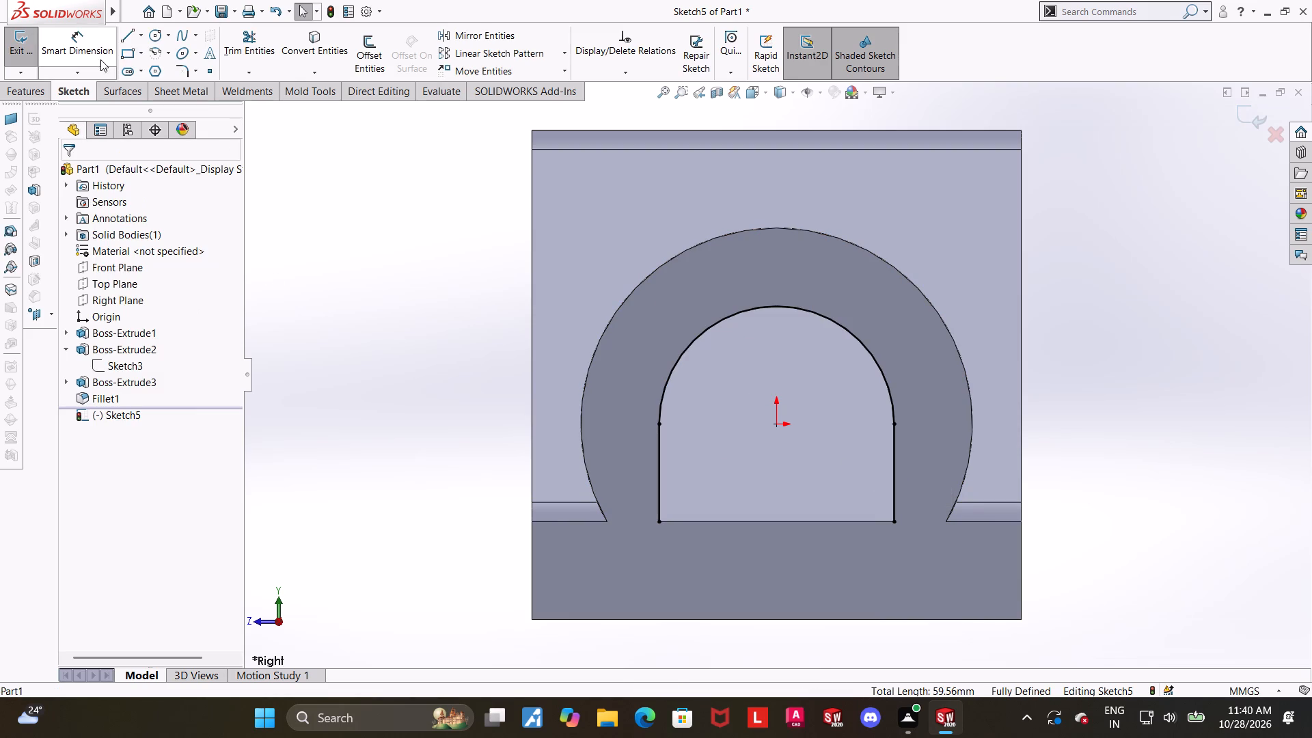
# Extend the opening's profile with lines 10 mm down to the base's bottom edge, close it along that edge, and finish the sketch.
pyautogui.click(122, 38)
pyautogui.scroll(2, 653, 299)
pyautogui.scroll(-2, 825, 418)
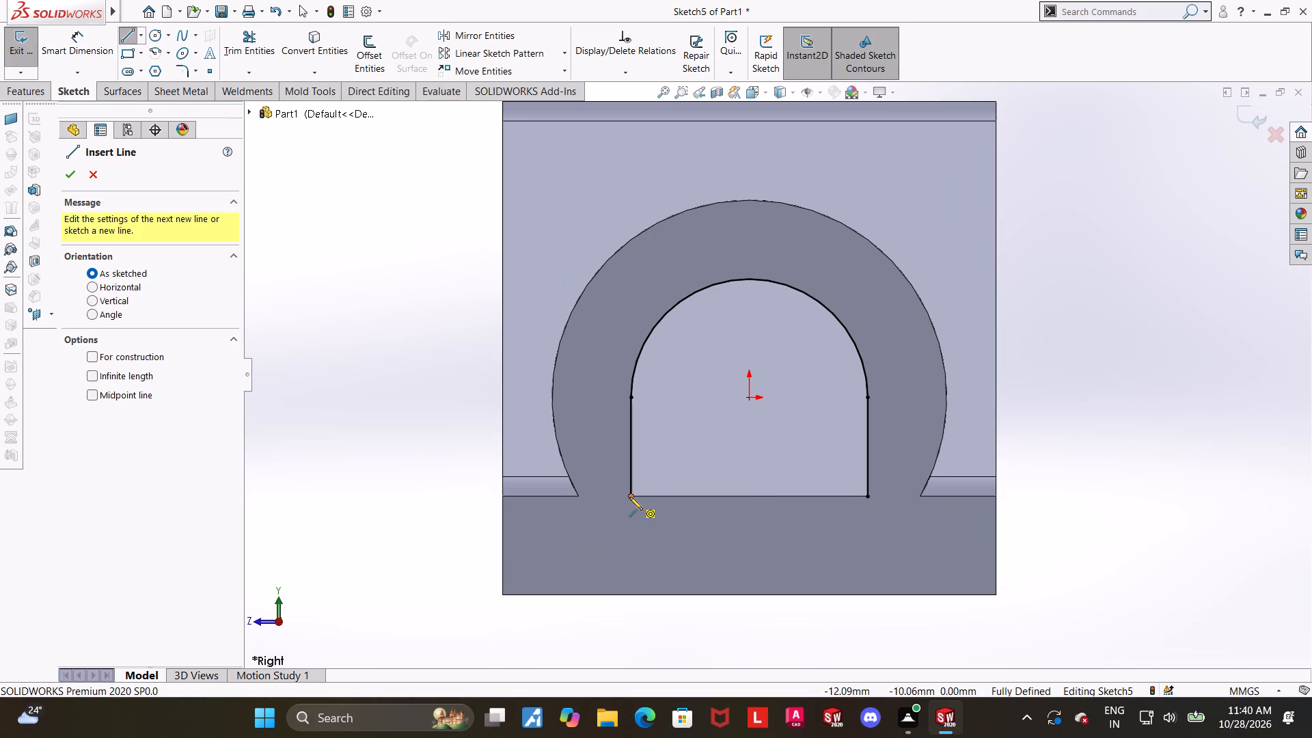
pyautogui.click(629, 497)
pyautogui.click(631, 594)
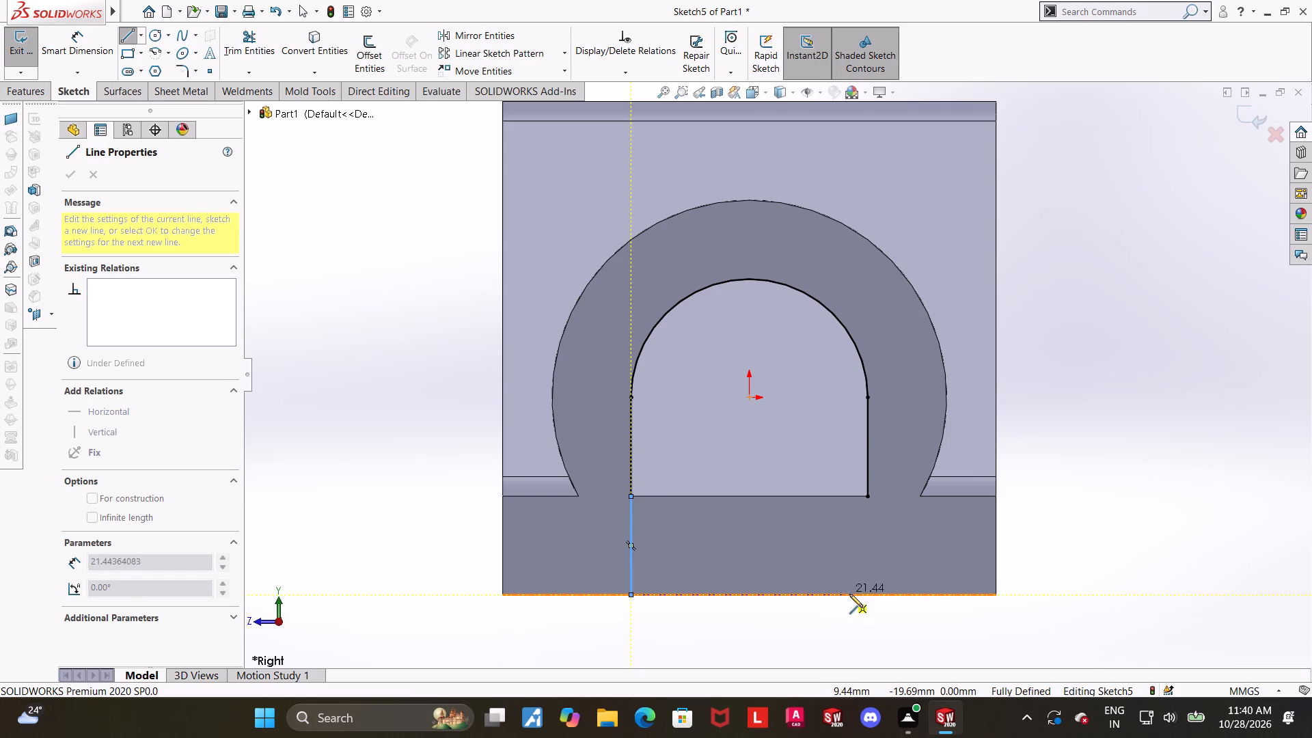
pyautogui.click(866, 596)
pyautogui.click(870, 498)
pyautogui.press('Escape')
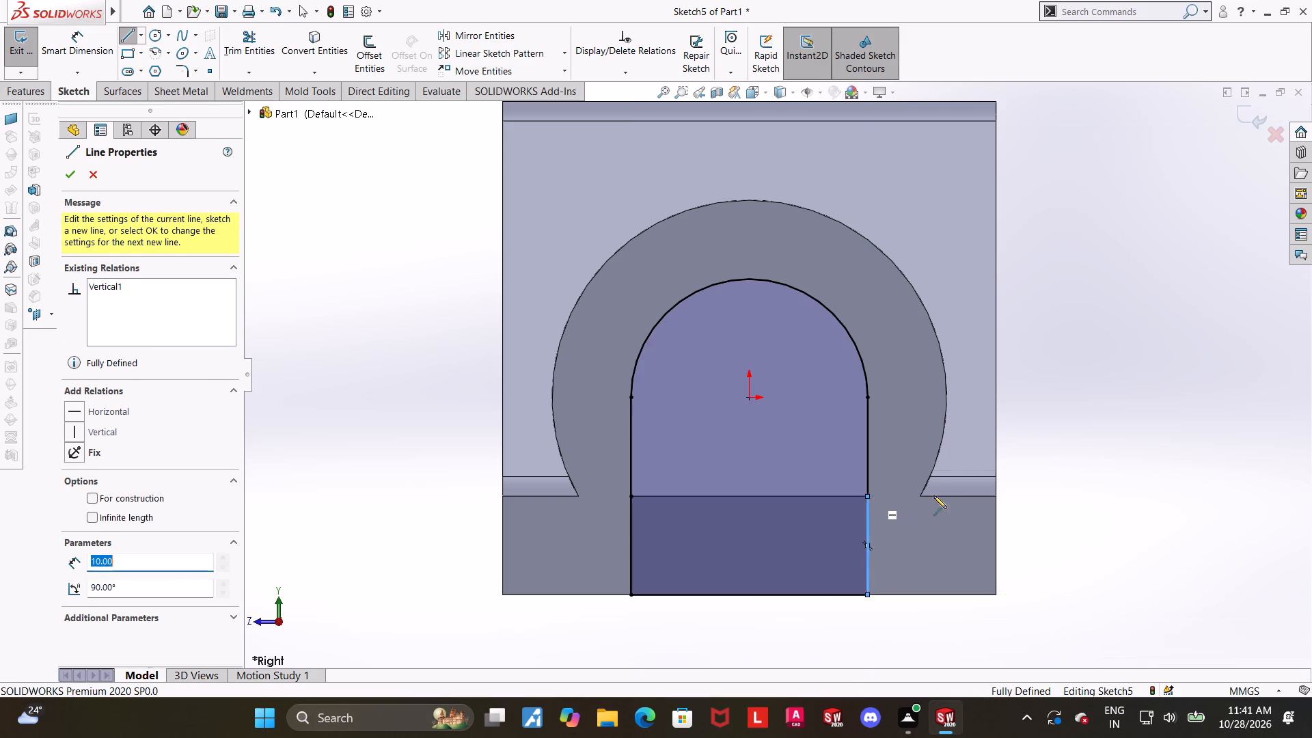
pyautogui.press('Escape')
pyautogui.press('Escape')
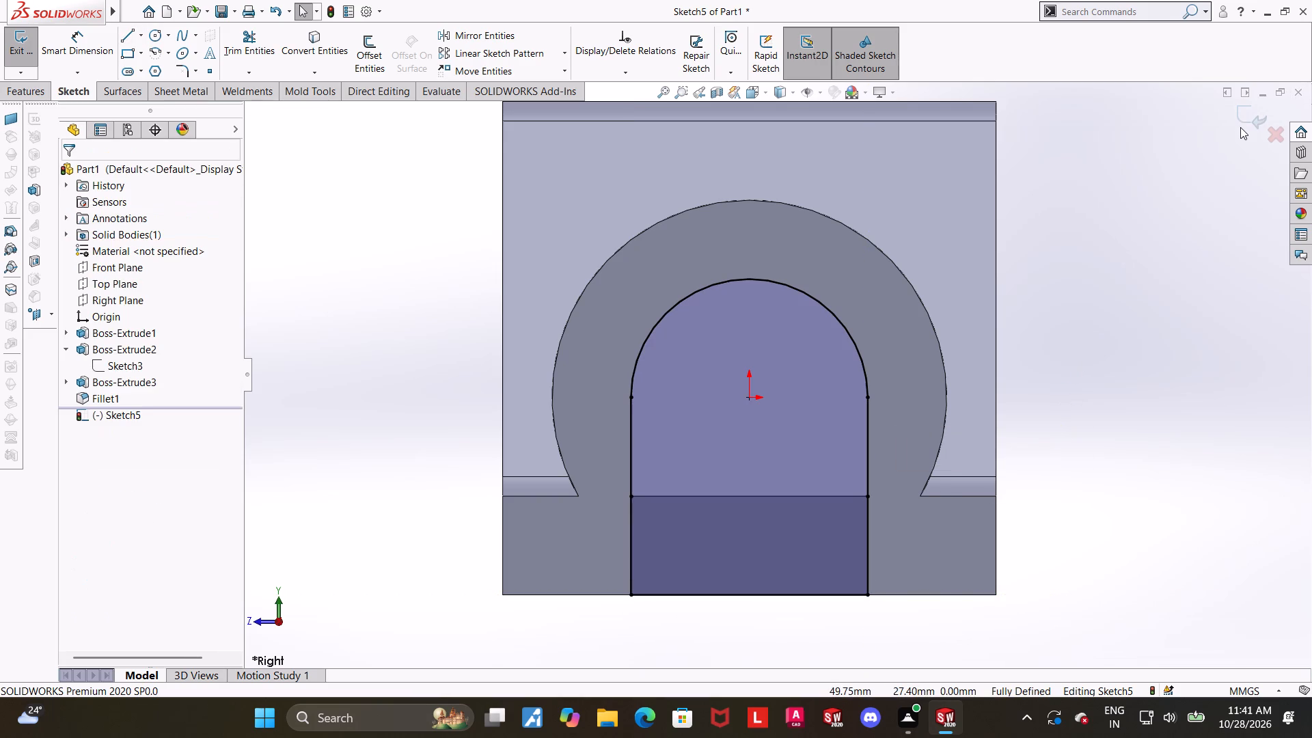
pyautogui.click(1246, 120)
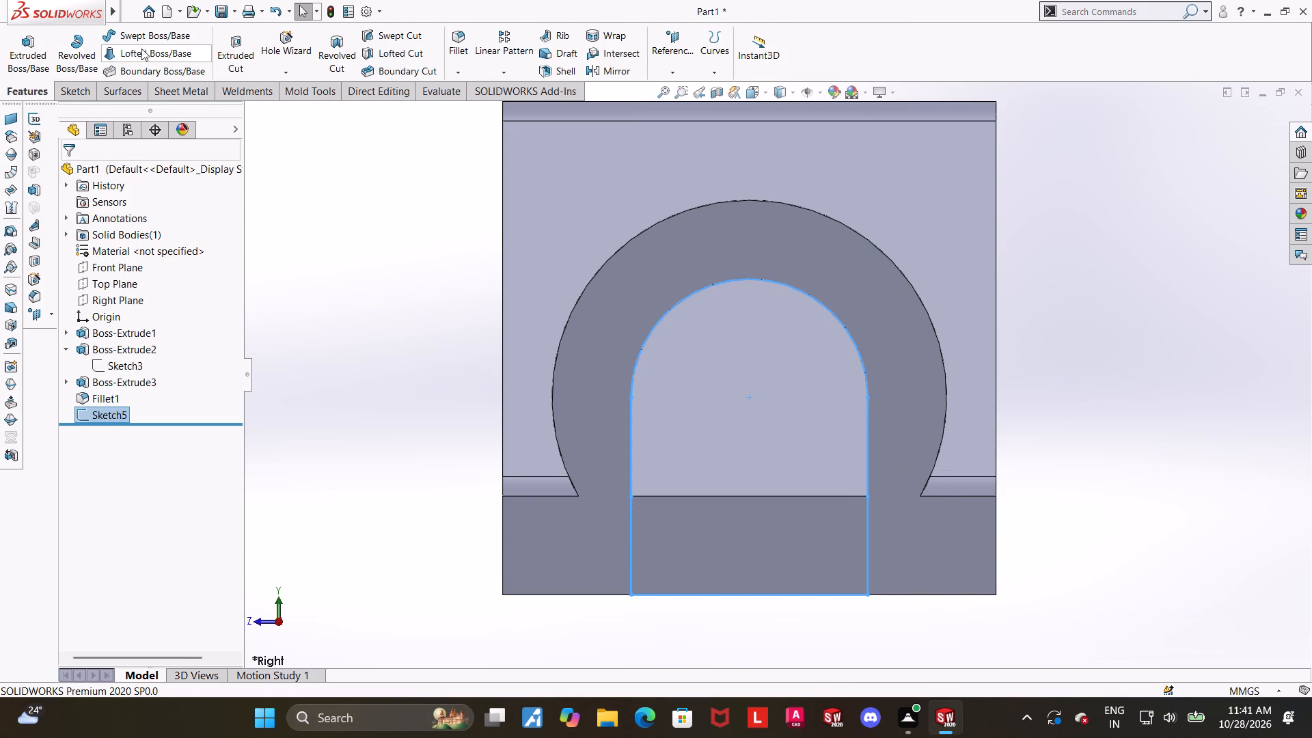
# Cut-extrude the closed arched profile through all of the part.
pyautogui.click(223, 59)
pyautogui.scroll(3, 353, 205)
pyautogui.moveTo(935, 396); pyautogui.dragTo(1046, 403, button='middle')
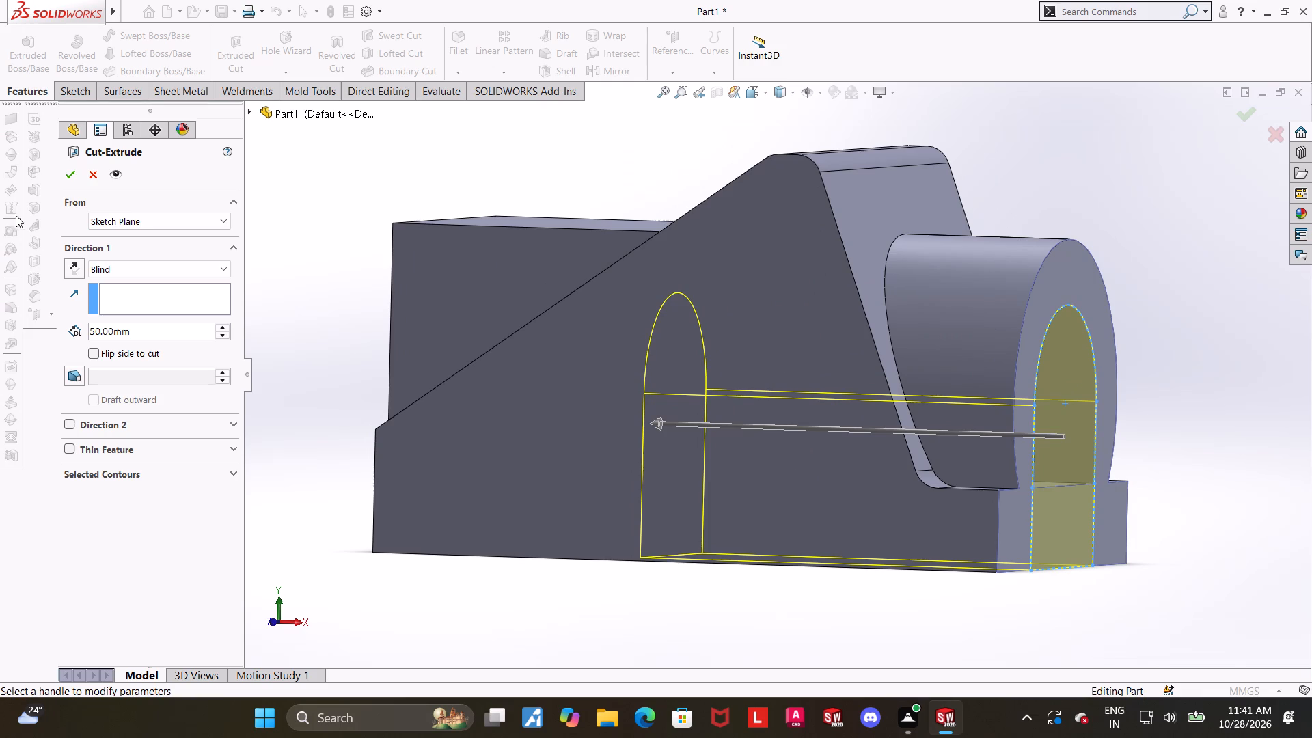
pyautogui.click(111, 223)
pyautogui.click(353, 228)
pyautogui.click(152, 265)
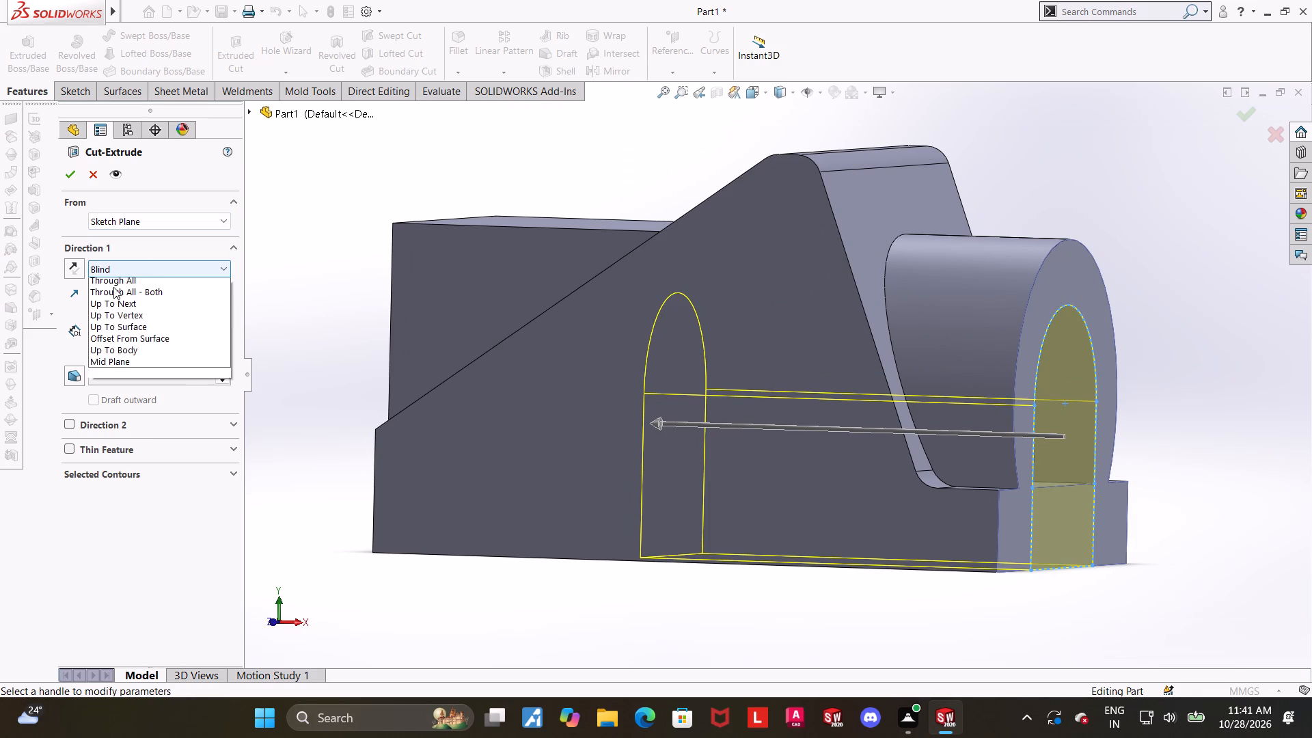
pyautogui.click(114, 292)
pyautogui.click(70, 171)
pyautogui.scroll(4, 350, 364)
pyautogui.click(1086, 457)
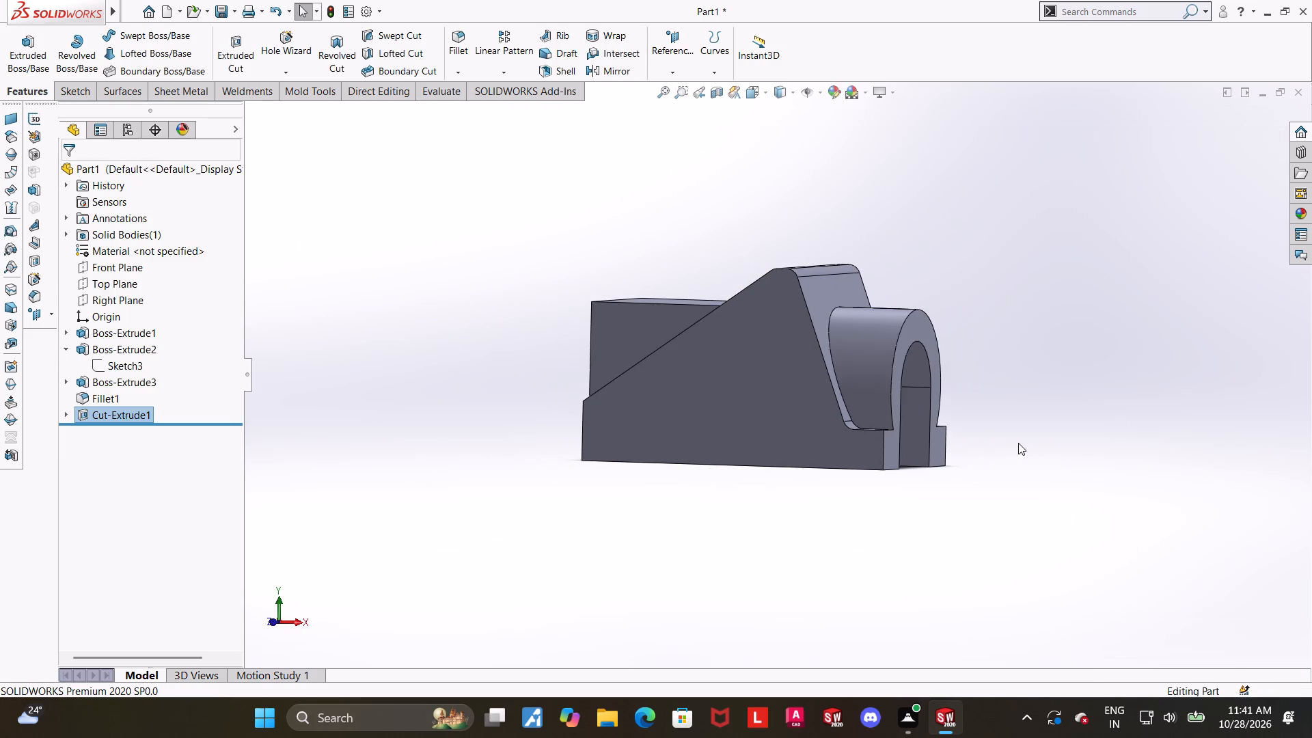
# Start a sketch on the flat side face of the sloped body and view it face-on.
pyautogui.moveTo(1015, 452); pyautogui.dragTo(1030, 455, button='middle')
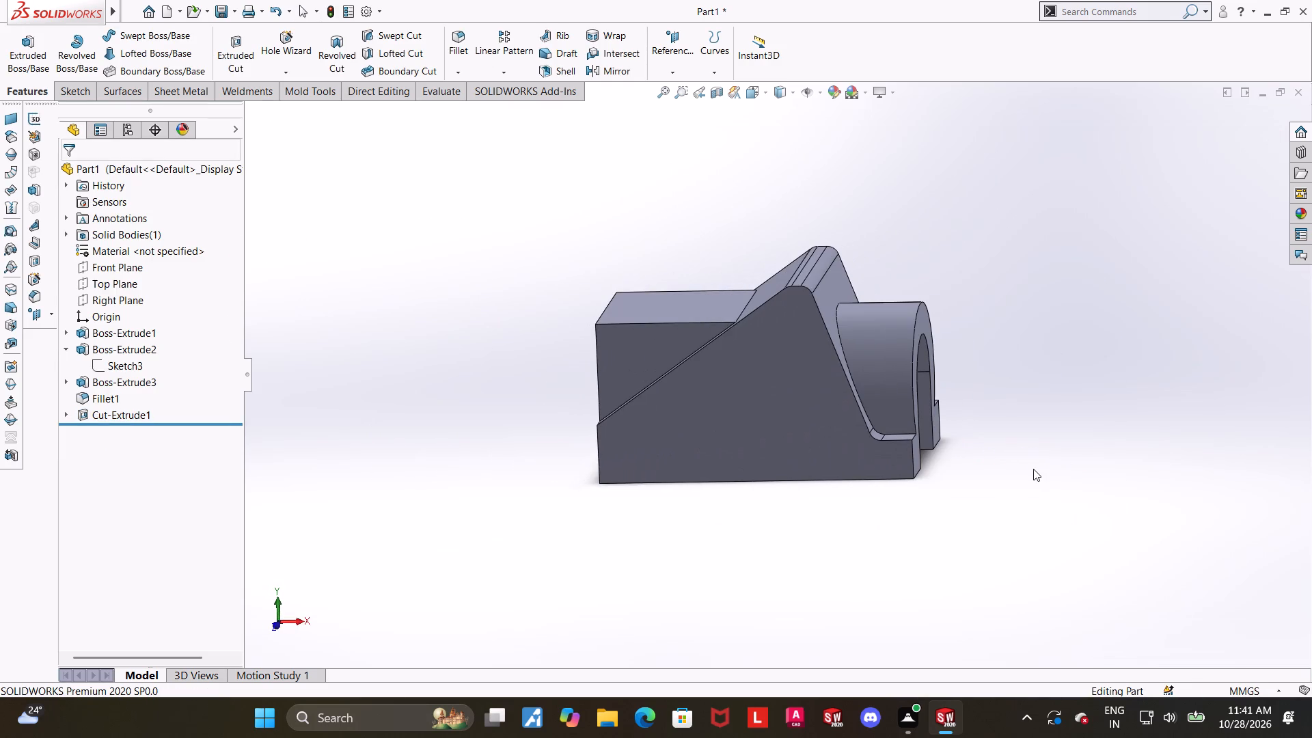
pyautogui.scroll(2, 1002, 485)
pyautogui.click(784, 396)
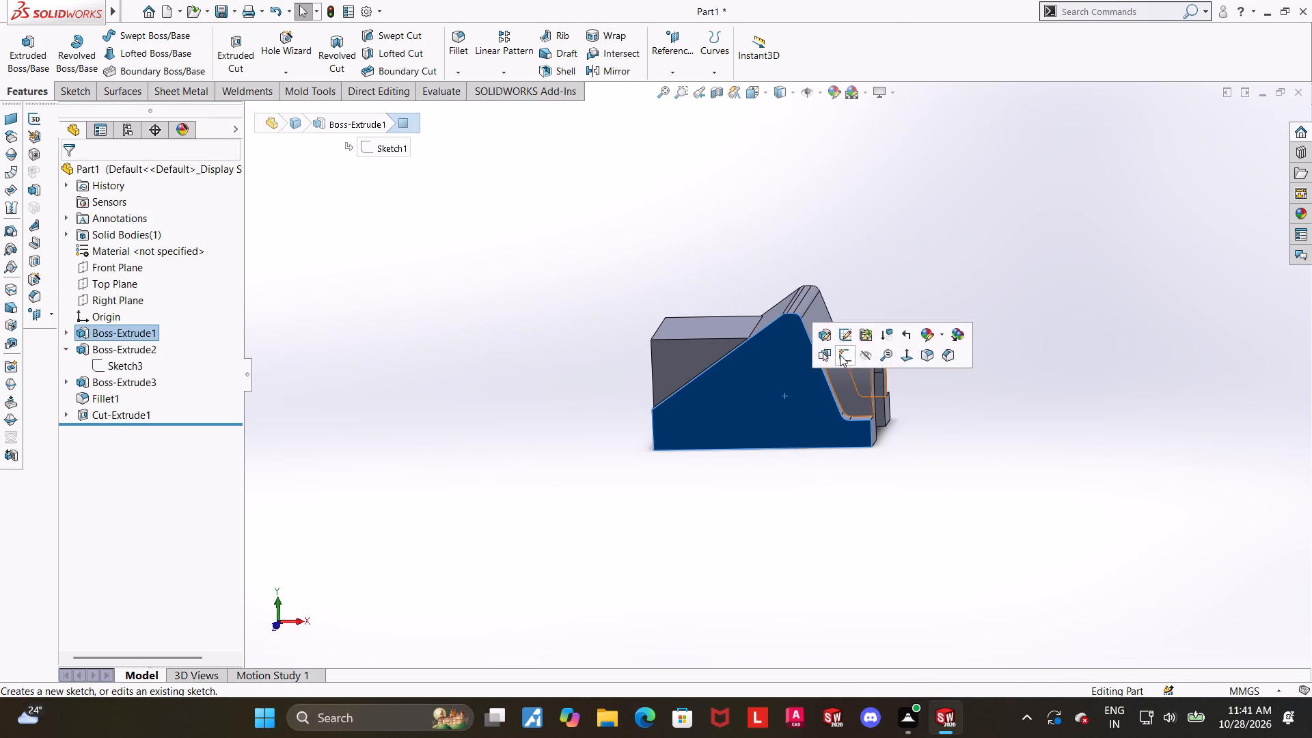
pyautogui.click(841, 351)
pyautogui.click(140, 428)
pyautogui.click(174, 408)
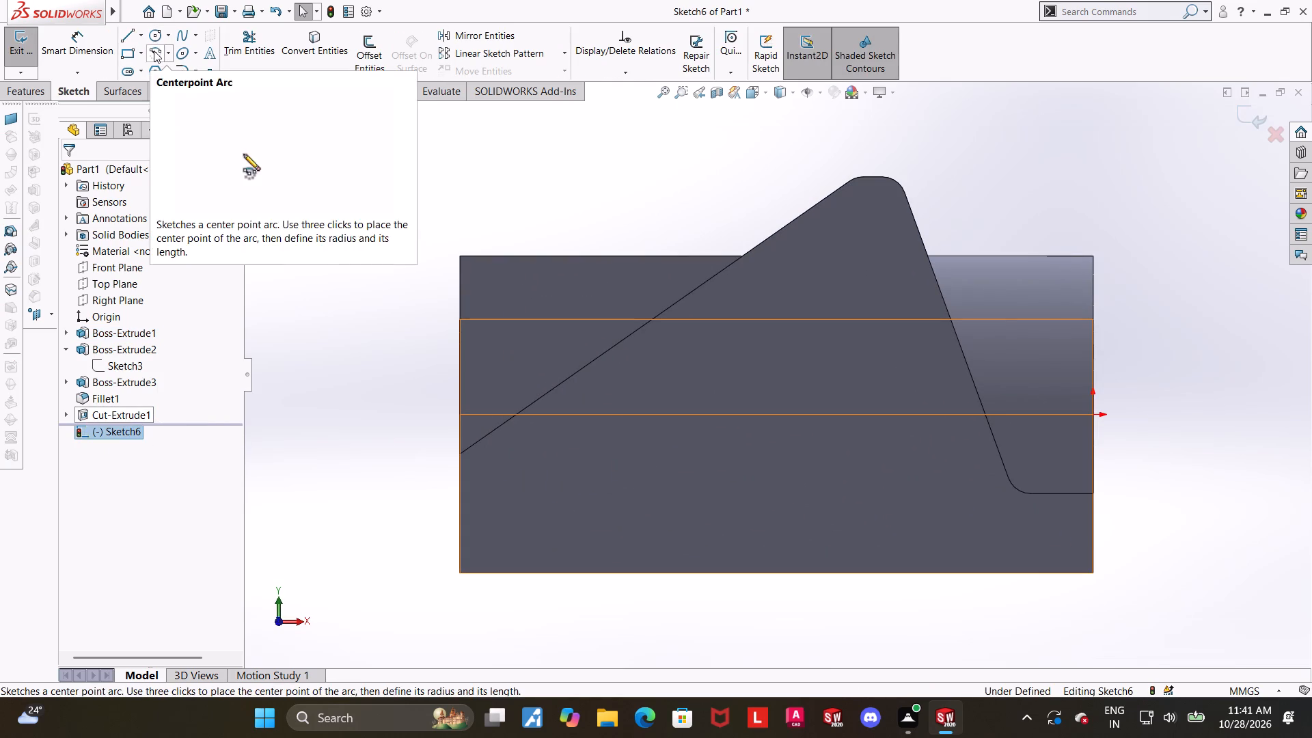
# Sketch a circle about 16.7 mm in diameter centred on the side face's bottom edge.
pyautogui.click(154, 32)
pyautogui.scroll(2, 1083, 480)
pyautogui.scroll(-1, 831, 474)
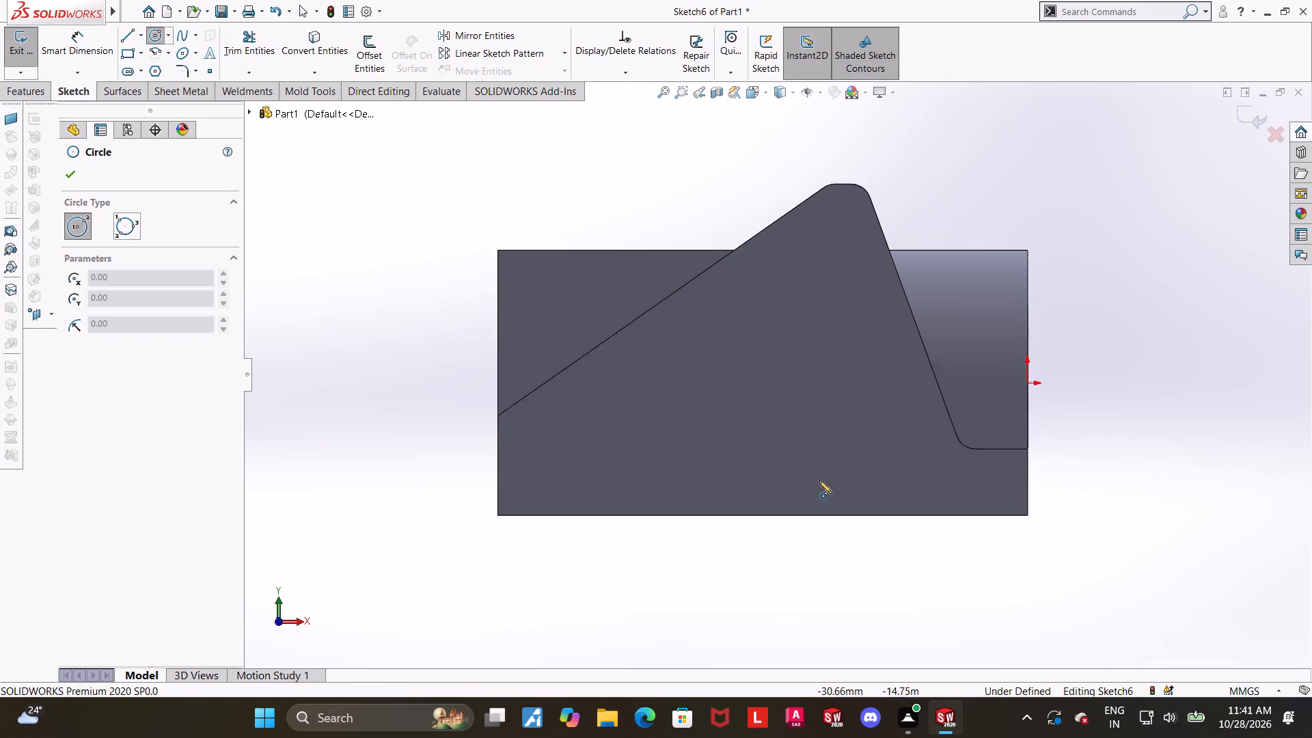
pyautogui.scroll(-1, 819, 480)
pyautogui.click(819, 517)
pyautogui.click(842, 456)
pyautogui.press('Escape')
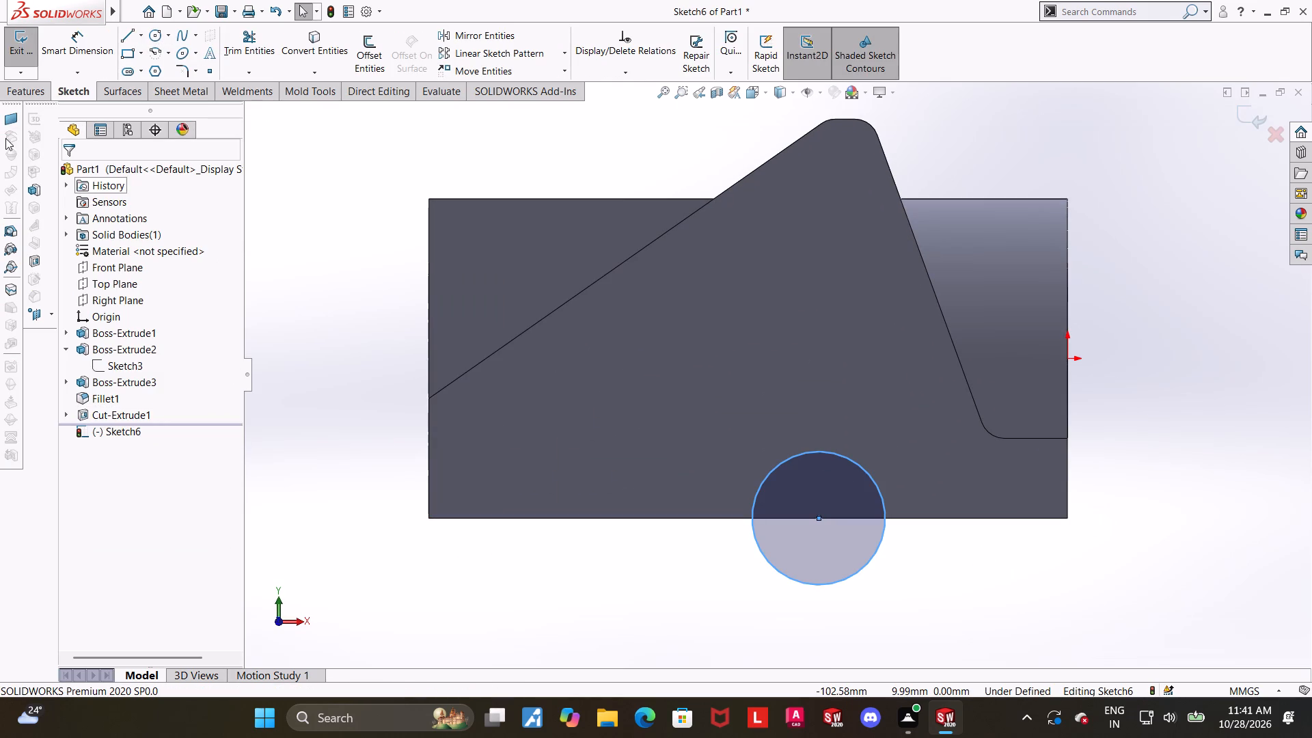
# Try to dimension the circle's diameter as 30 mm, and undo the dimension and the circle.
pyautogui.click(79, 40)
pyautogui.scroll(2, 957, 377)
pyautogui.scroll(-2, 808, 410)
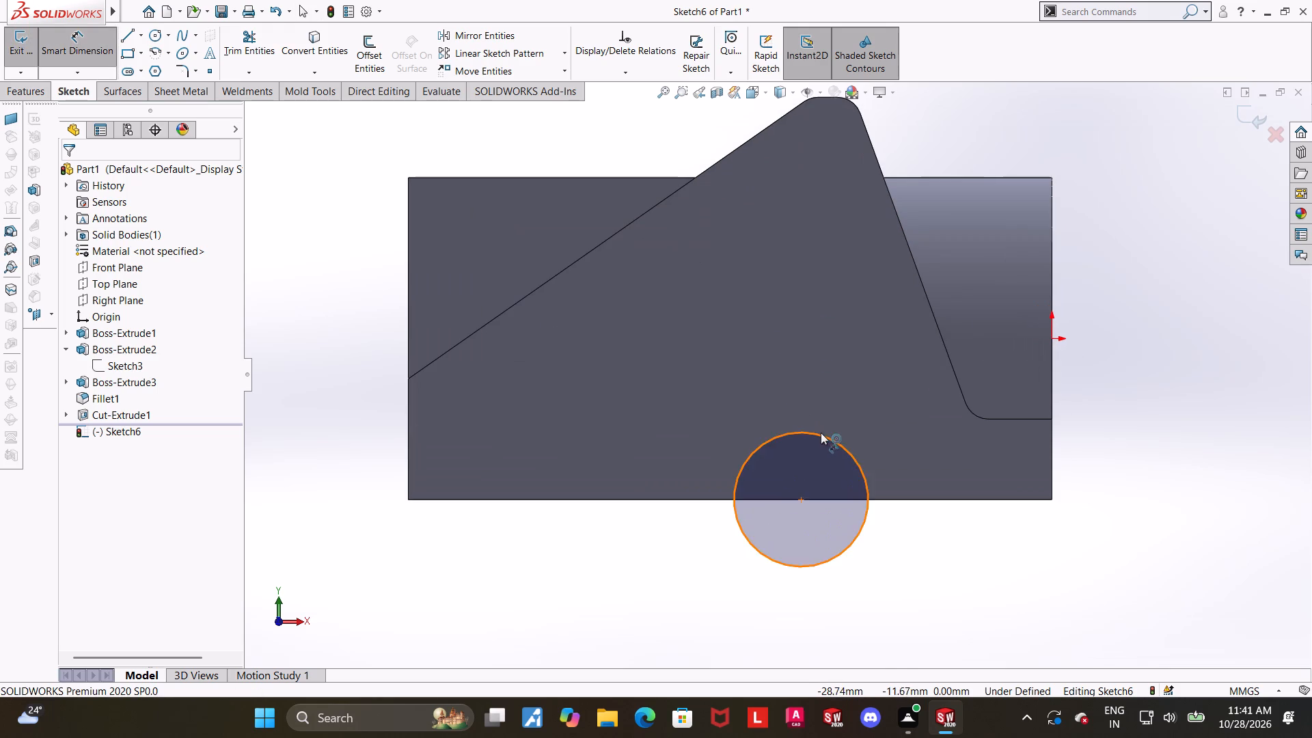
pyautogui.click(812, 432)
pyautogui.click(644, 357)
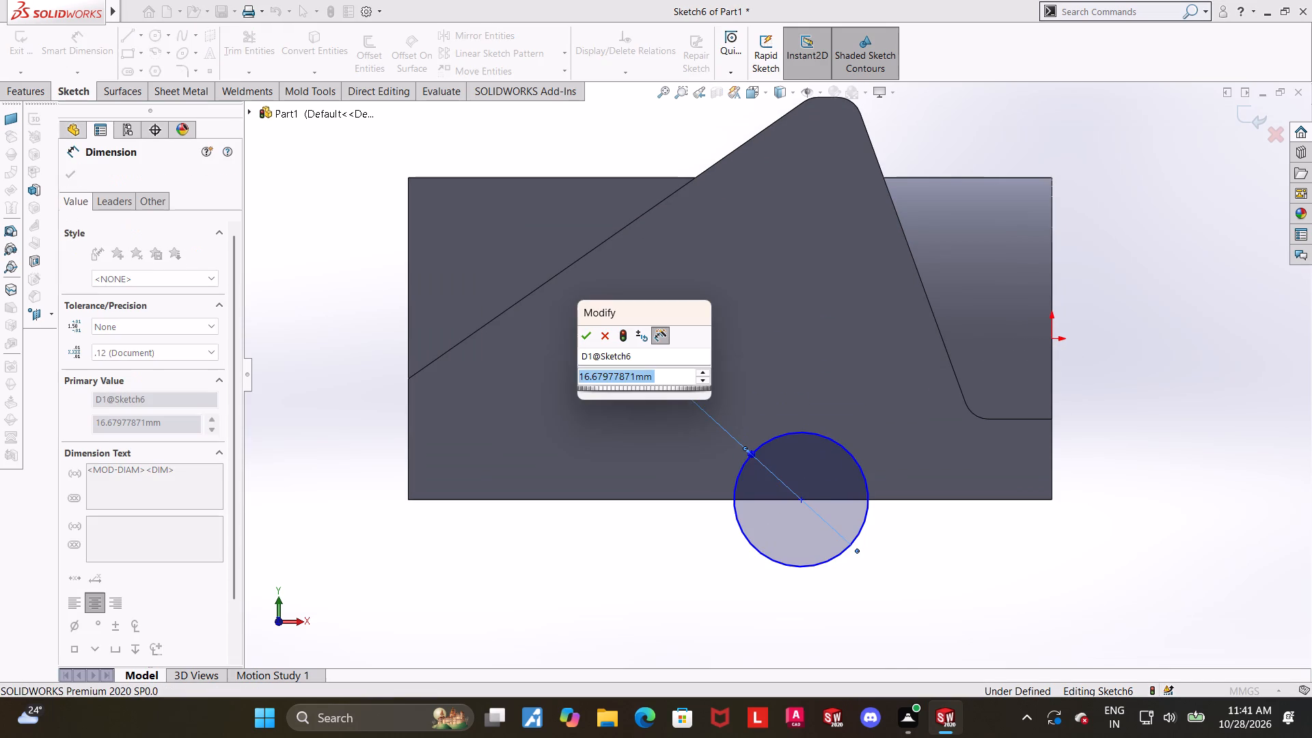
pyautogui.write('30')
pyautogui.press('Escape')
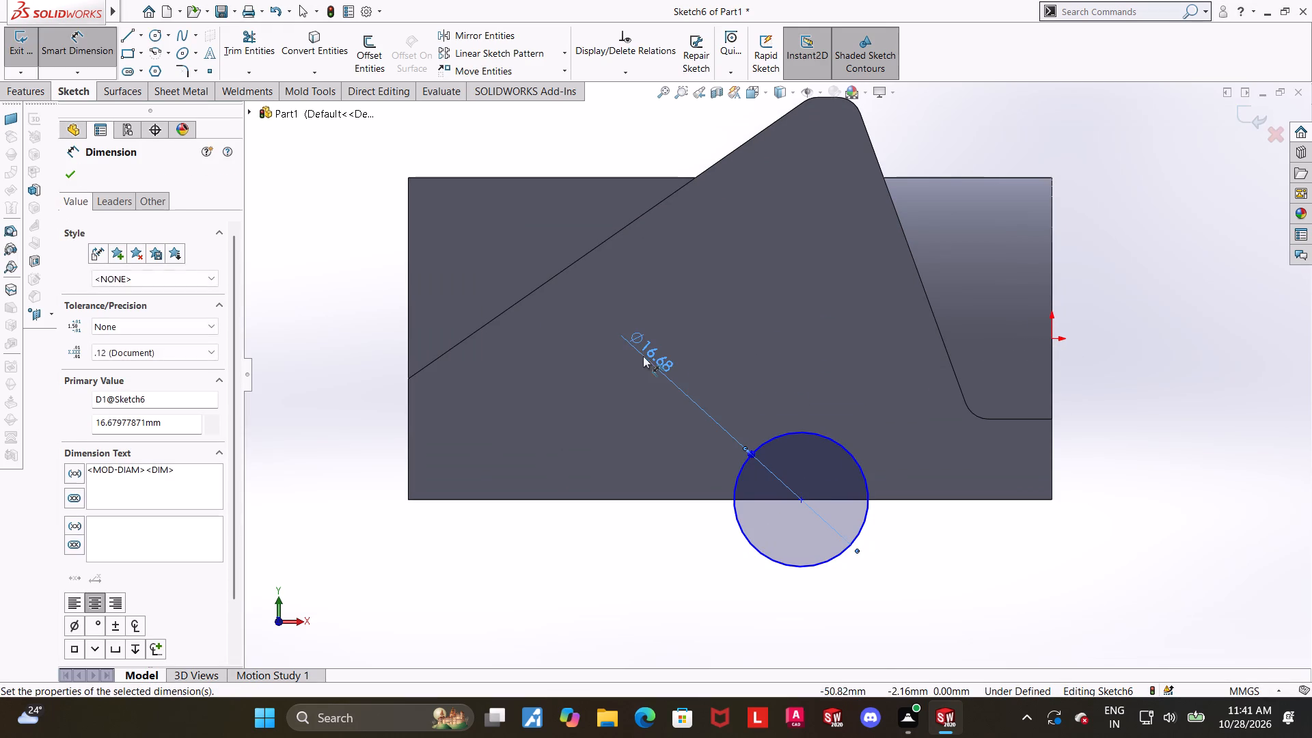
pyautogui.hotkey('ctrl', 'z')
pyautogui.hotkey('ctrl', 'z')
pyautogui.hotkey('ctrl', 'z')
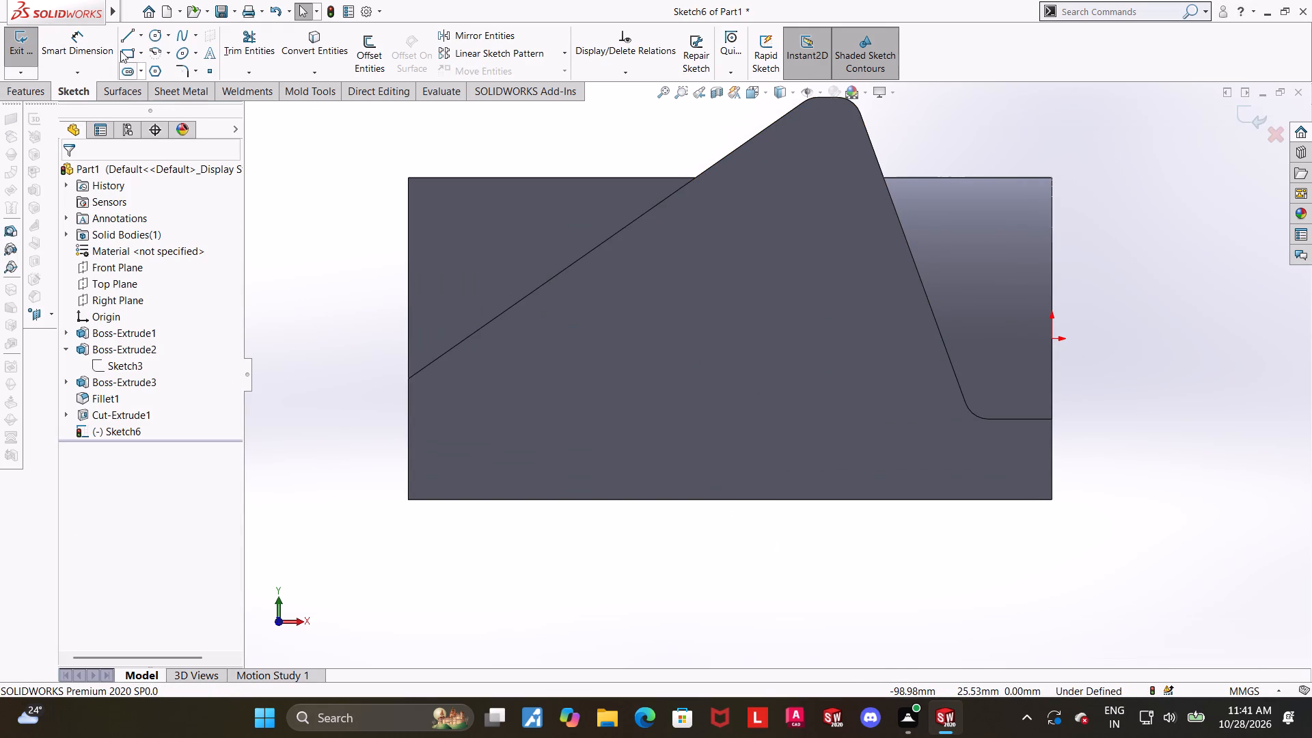
# Sketch a 180° centerpoint arc centred on the side face's bottom edge, with both ends on that edge.
pyautogui.click(150, 51)
pyautogui.click(791, 500)
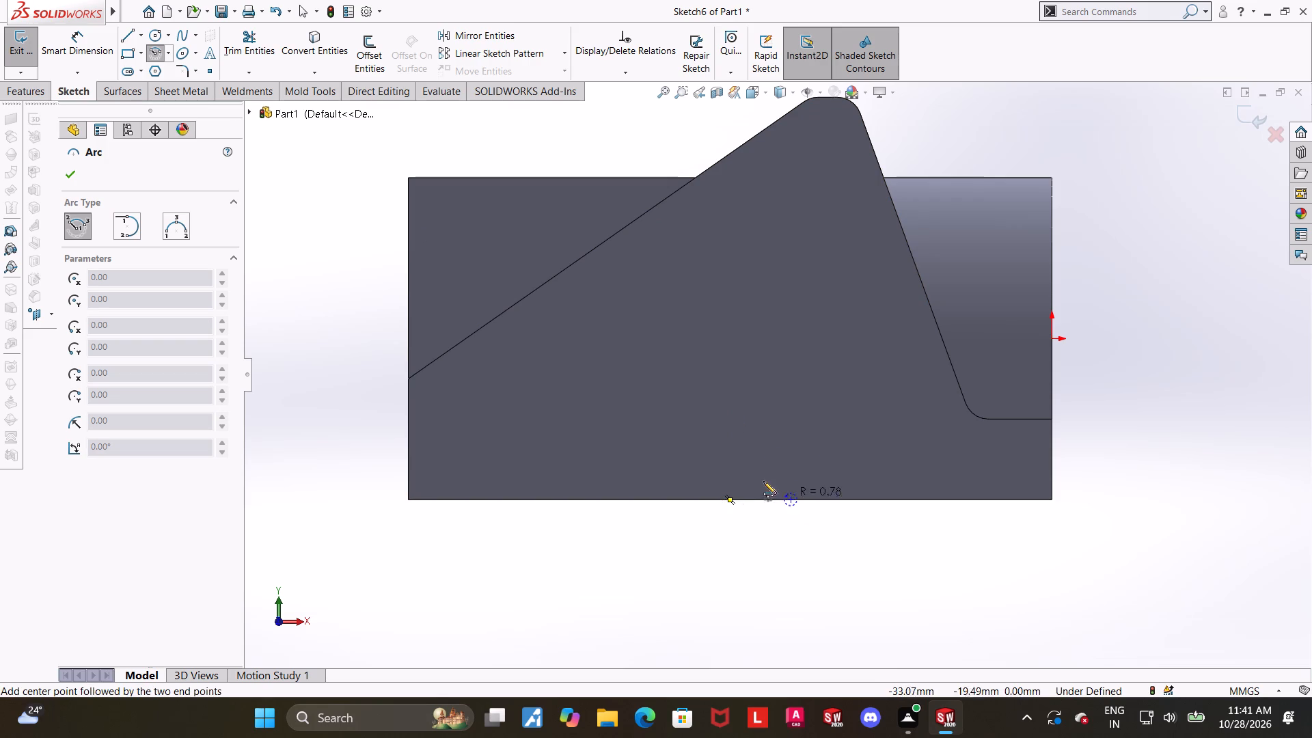
pyautogui.click(713, 499)
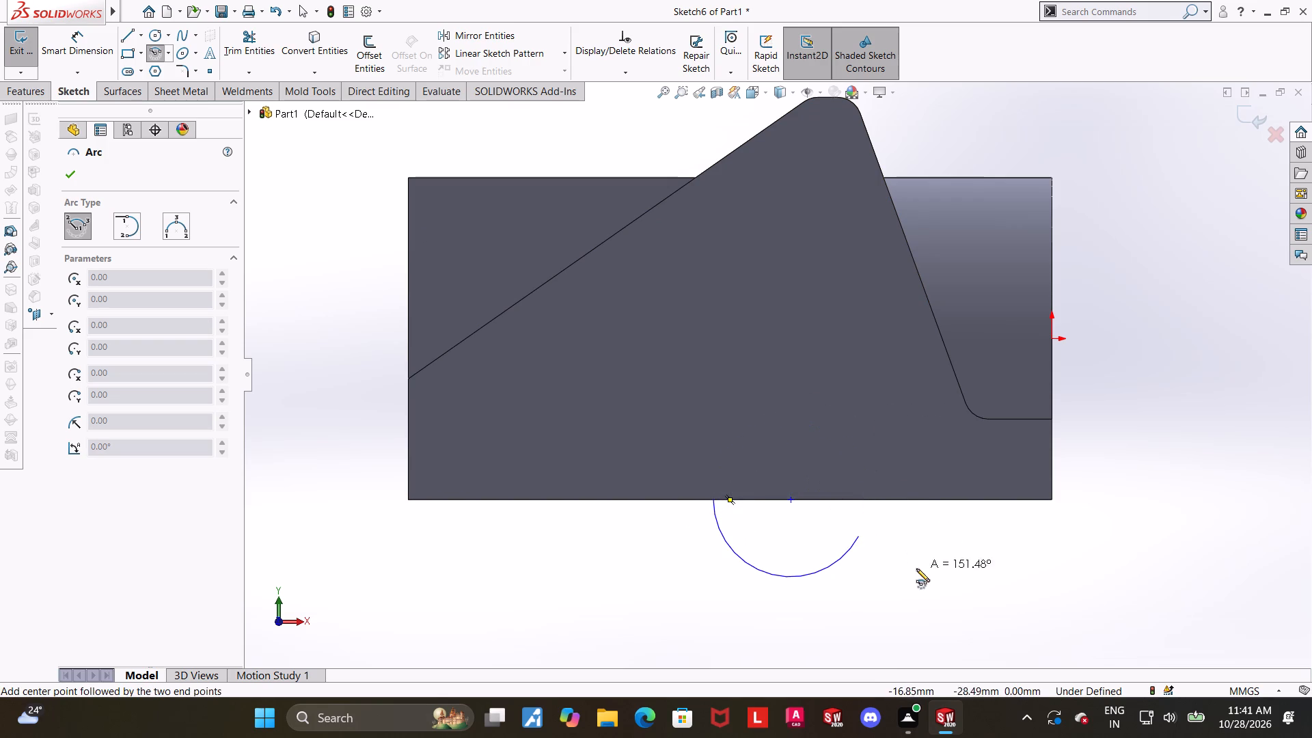
pyautogui.click(870, 499)
pyautogui.press('Escape')
pyautogui.press('Escape')
pyautogui.press('Escape')
# Dimension the semicircular arc's radius as 15 mm.
pyautogui.click(102, 46)
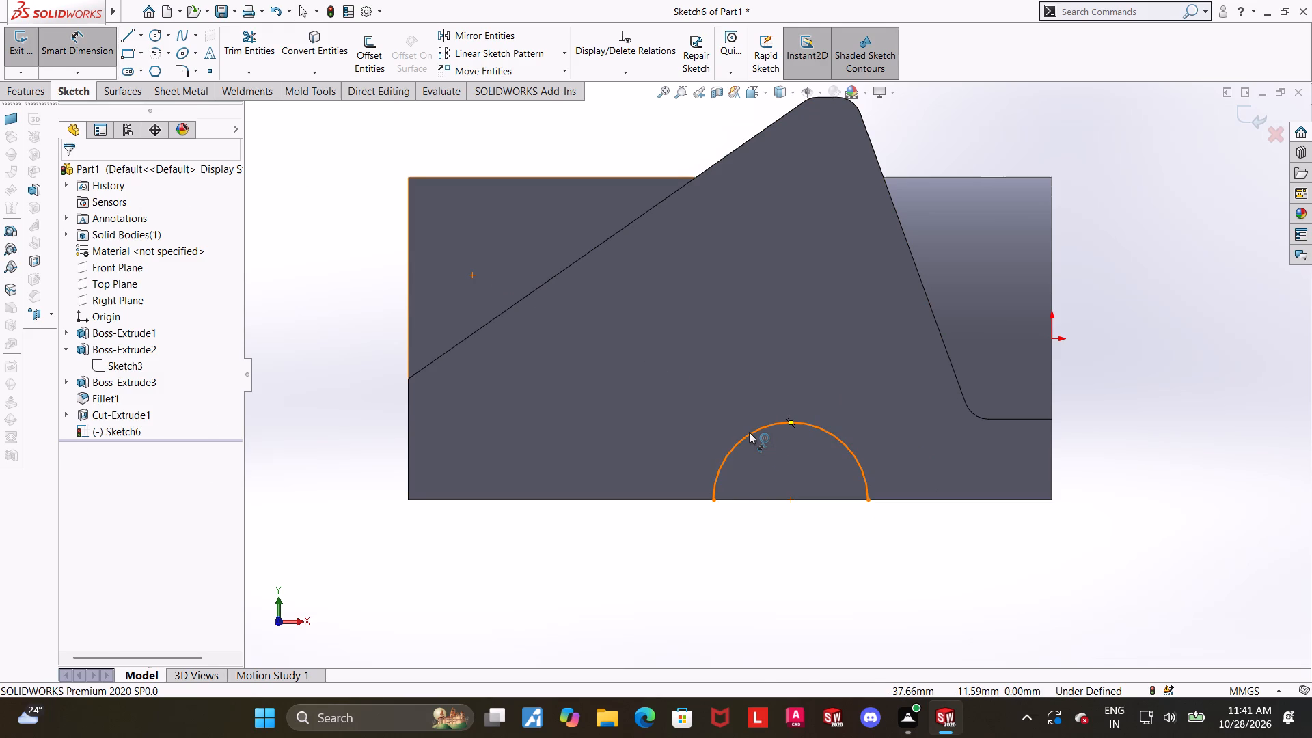
pyautogui.click(749, 432)
pyautogui.click(620, 392)
pyautogui.write('15')
pyautogui.press('Return')
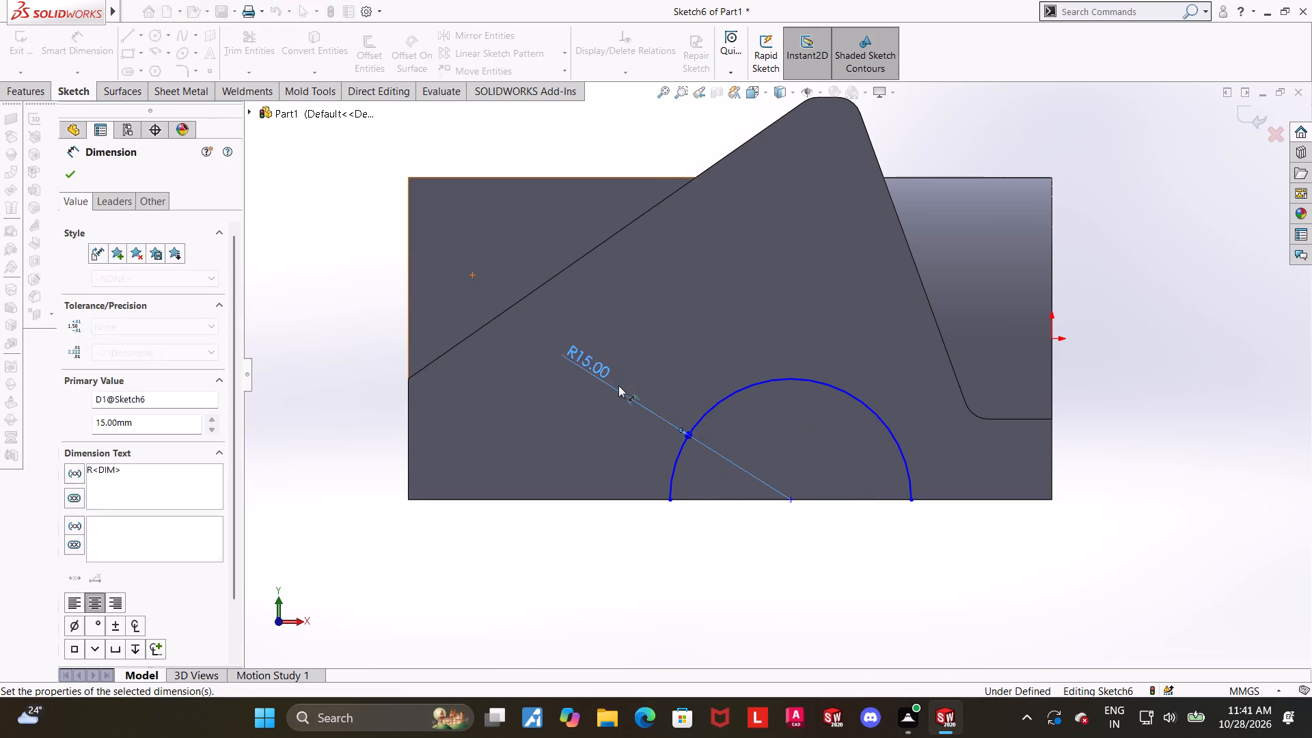
pyautogui.press('Escape')
pyautogui.press('Escape')
pyautogui.click(682, 558)
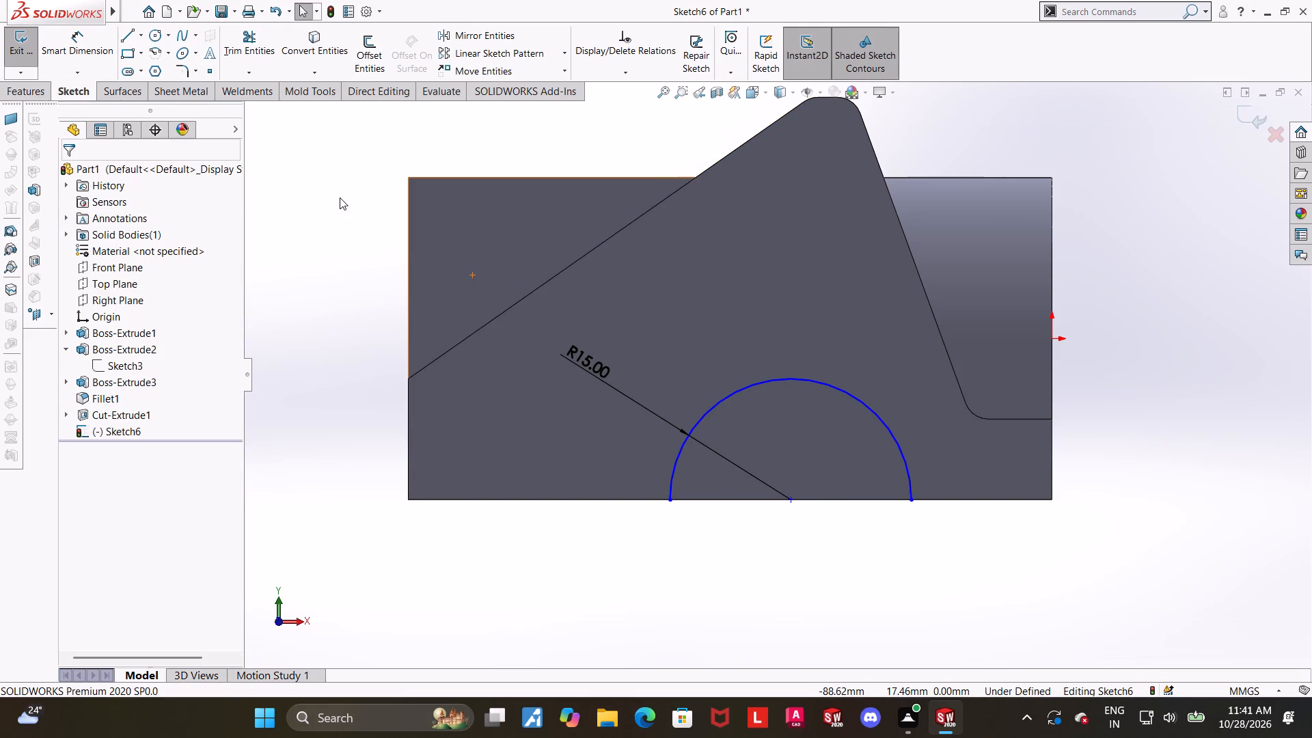
# Dimension the arc centre 45 mm horizontally from the side face's short vertical edge at the foot of the long slope.
pyautogui.click(69, 58)
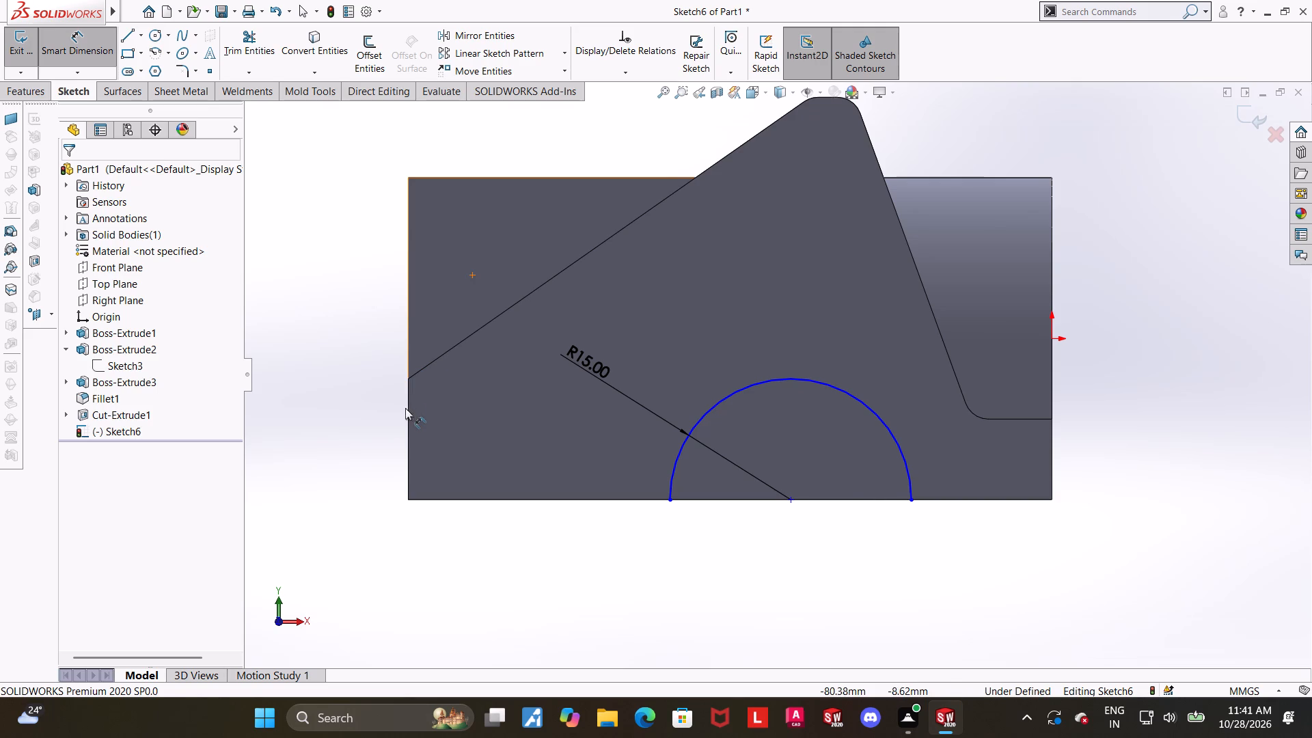
pyautogui.click(409, 408)
pyautogui.click(793, 502)
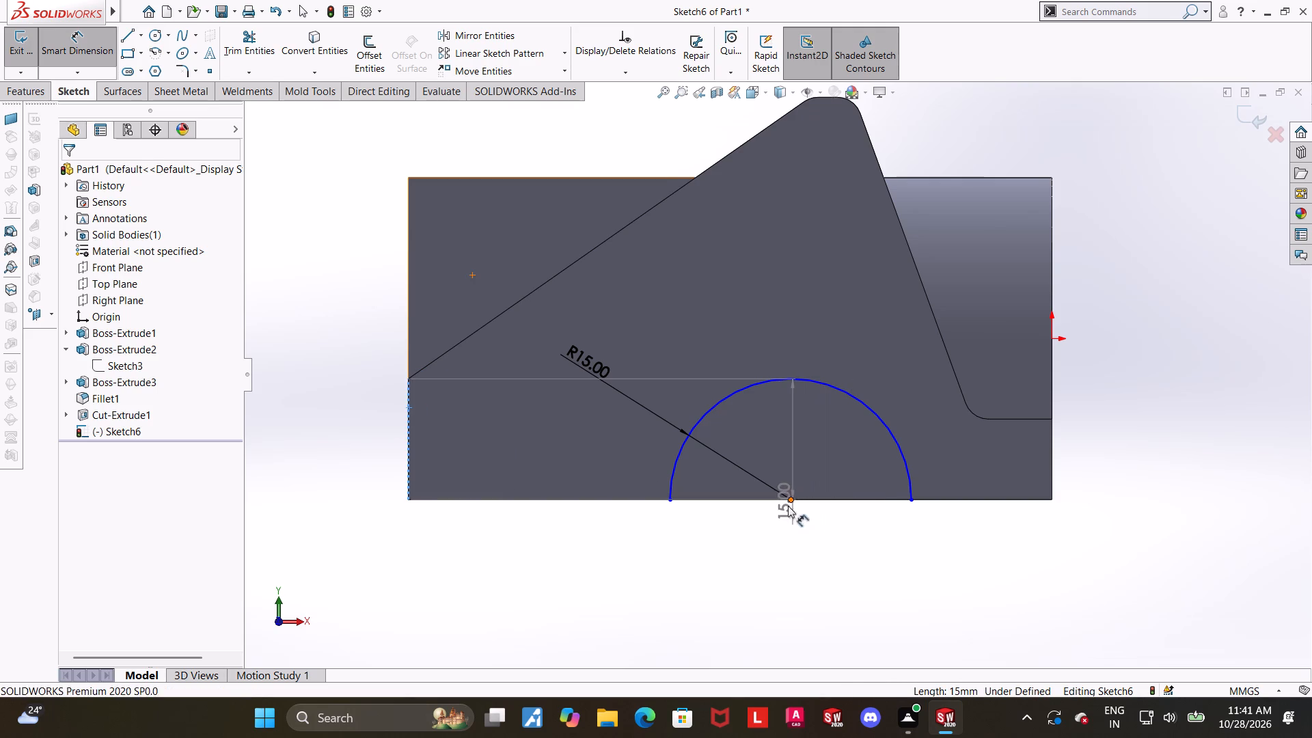
pyautogui.click(689, 560)
pyautogui.write('45')
pyautogui.press('Return')
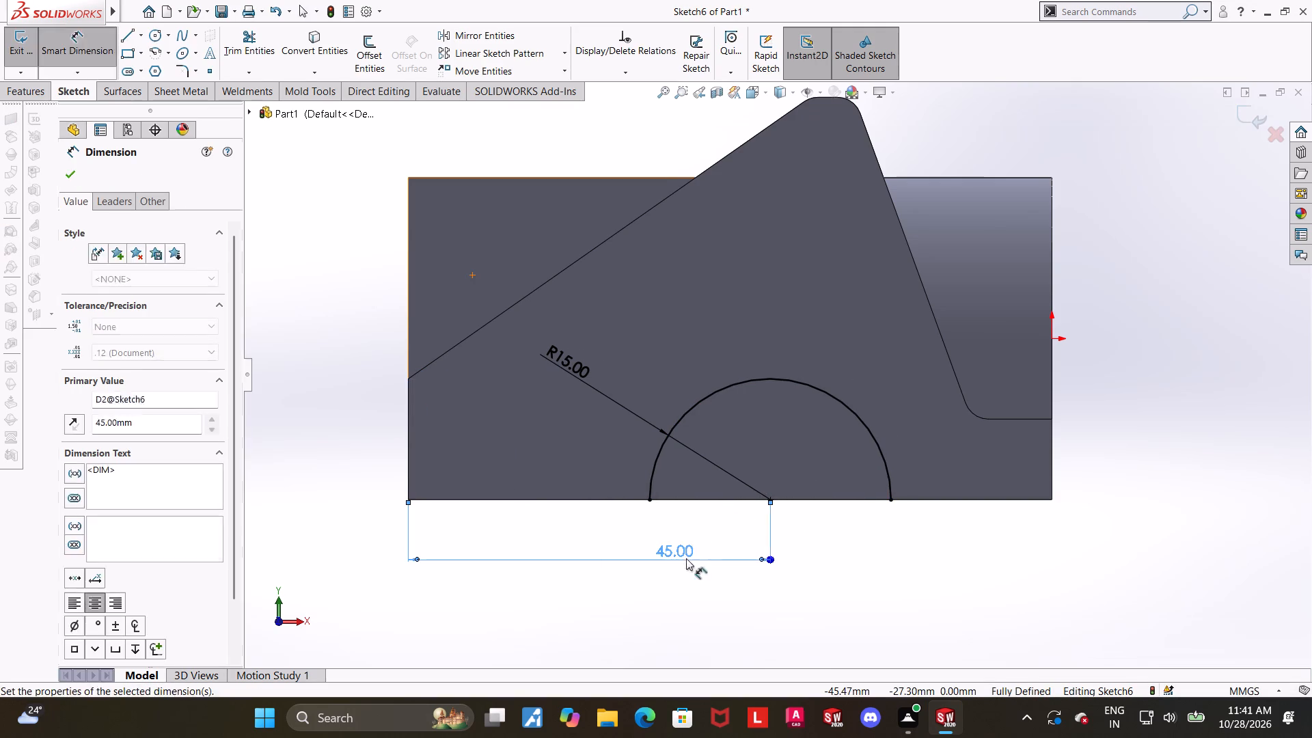
pyautogui.press('Escape')
pyautogui.press('Escape')
pyautogui.click(976, 590)
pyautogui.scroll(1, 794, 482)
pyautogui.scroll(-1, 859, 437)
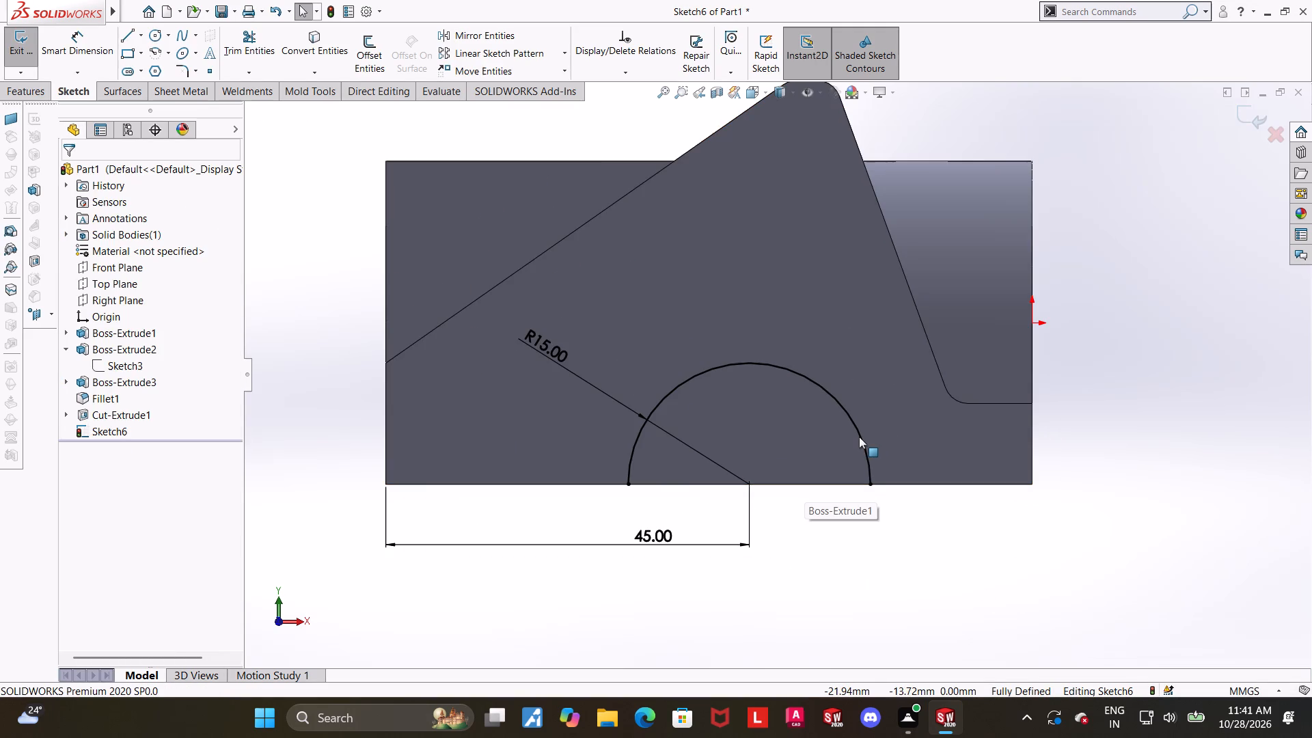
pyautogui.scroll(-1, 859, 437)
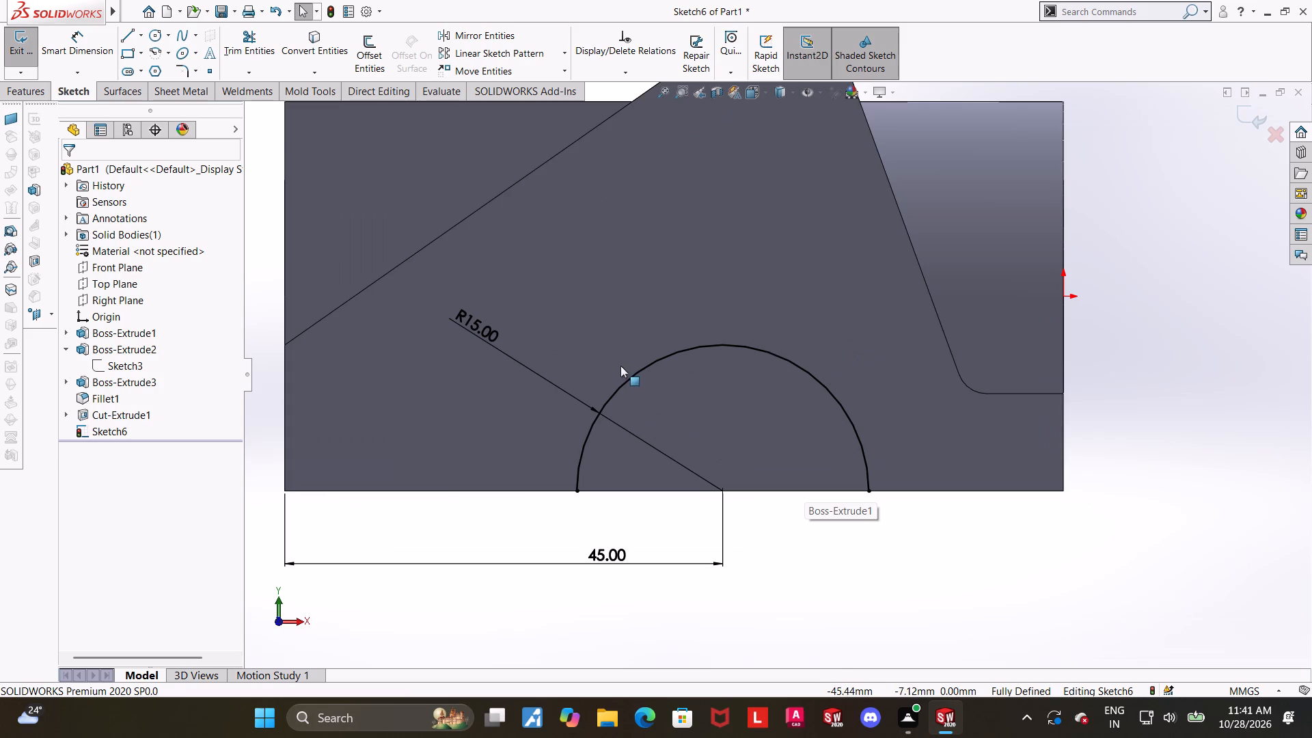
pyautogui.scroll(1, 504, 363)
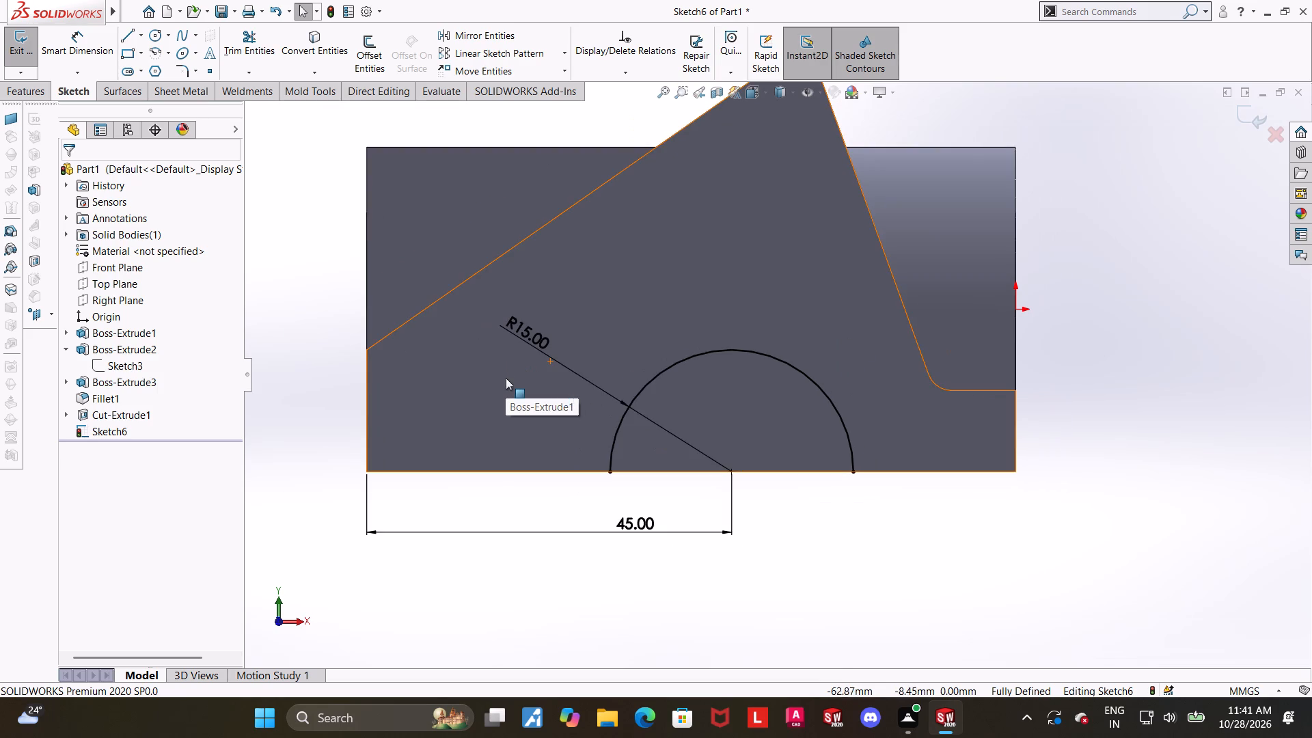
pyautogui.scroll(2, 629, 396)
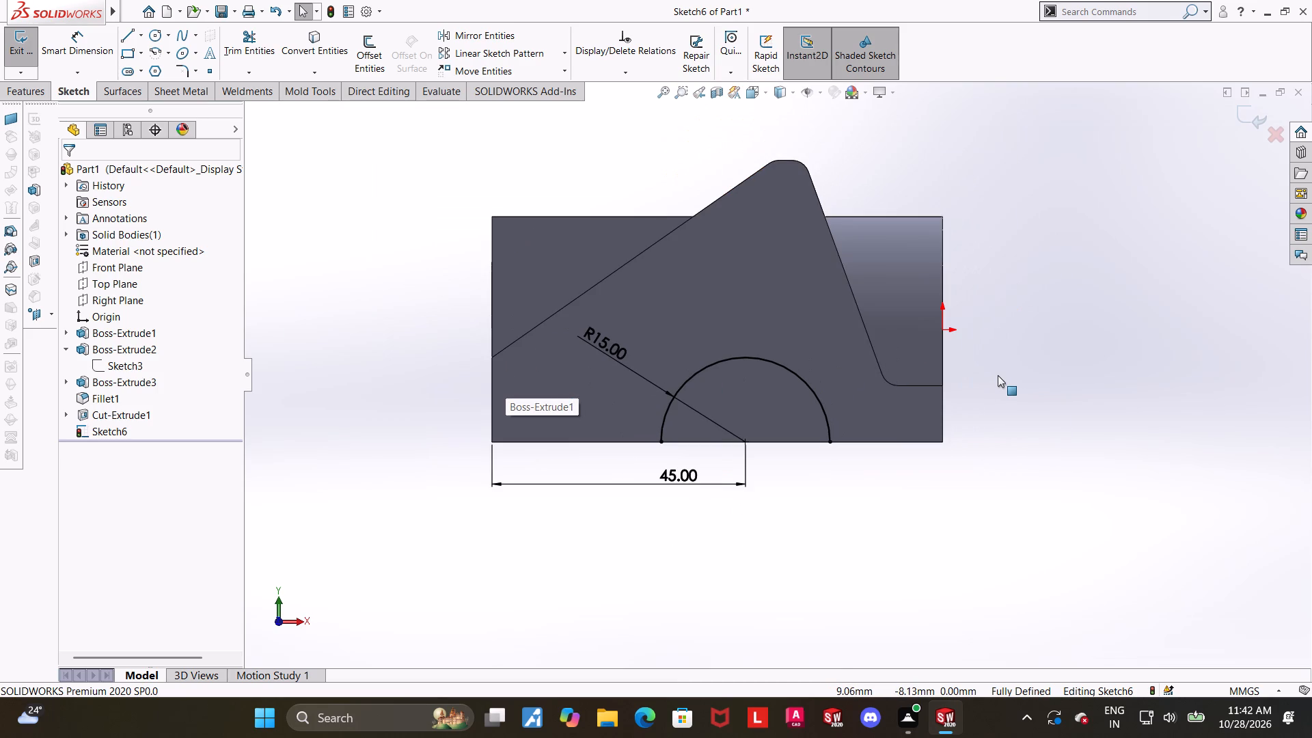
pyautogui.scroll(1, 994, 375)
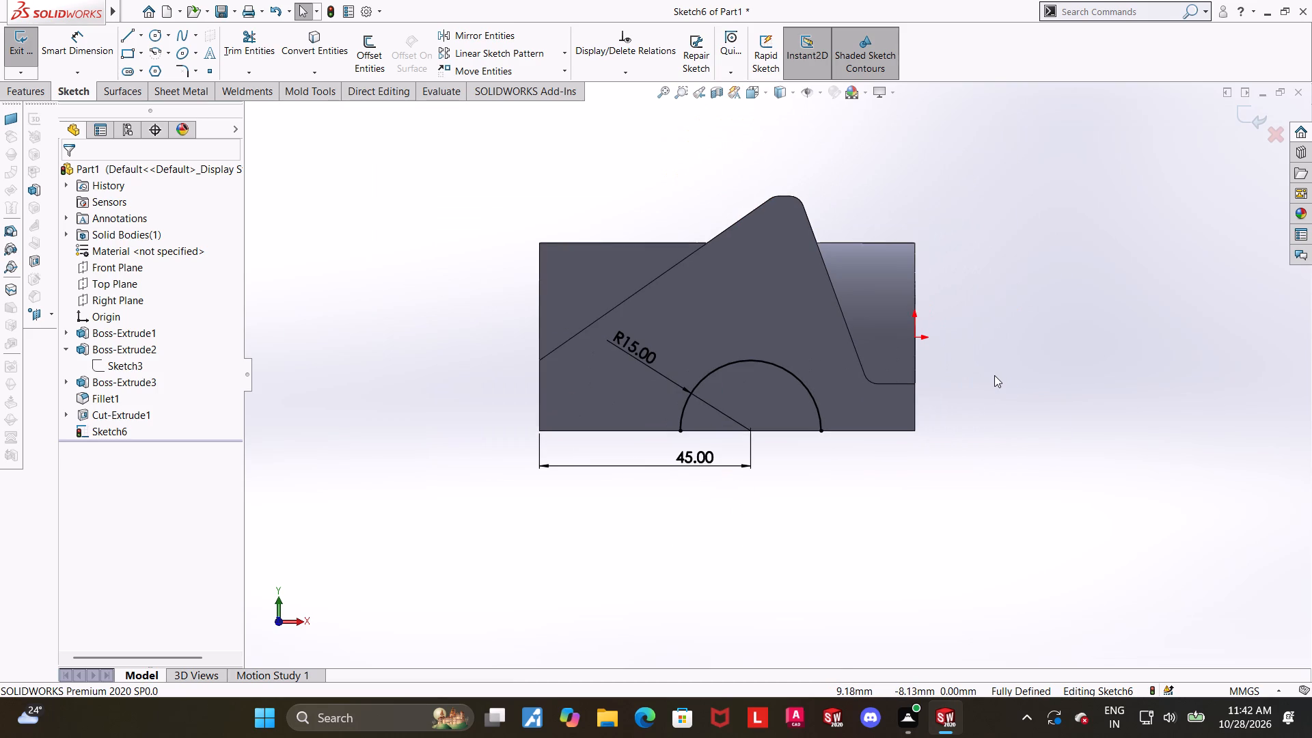
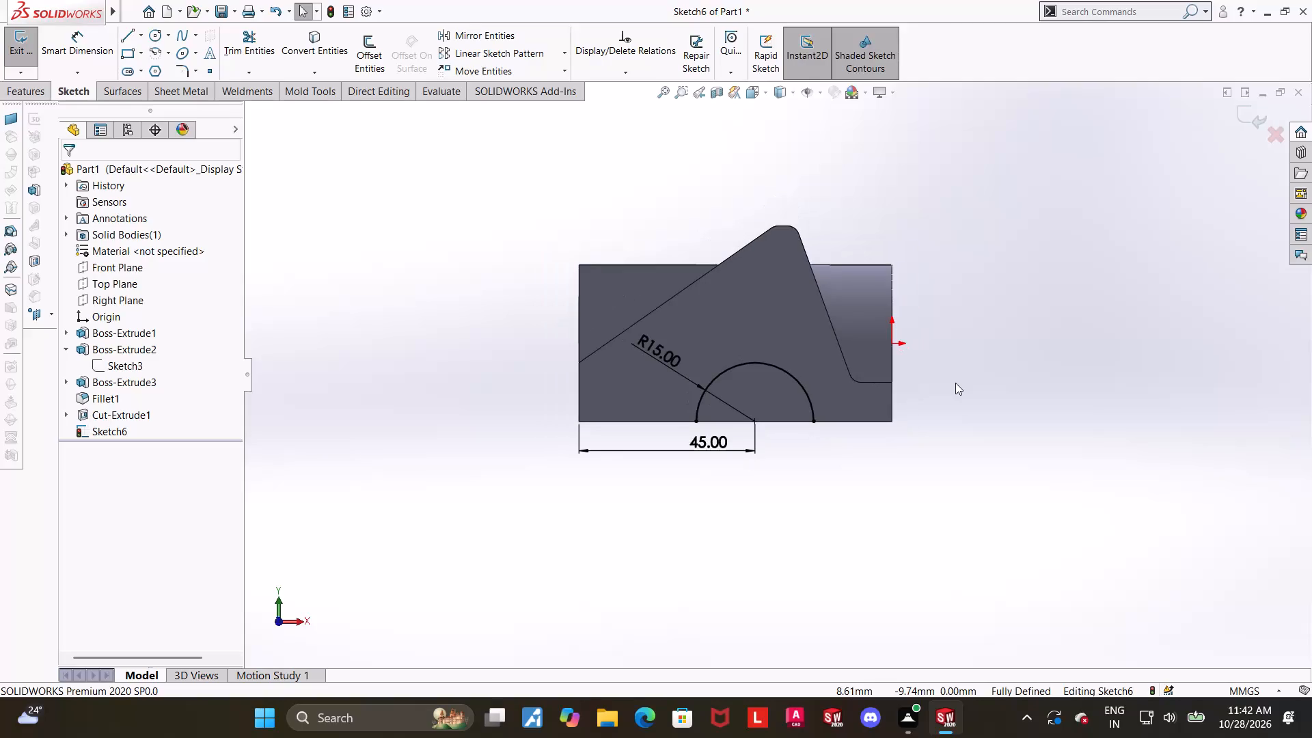
# Close the semicircular arc with a straight line joining its two endpoints along the side face's bottom edge.
pyautogui.scroll(1, 955, 383)
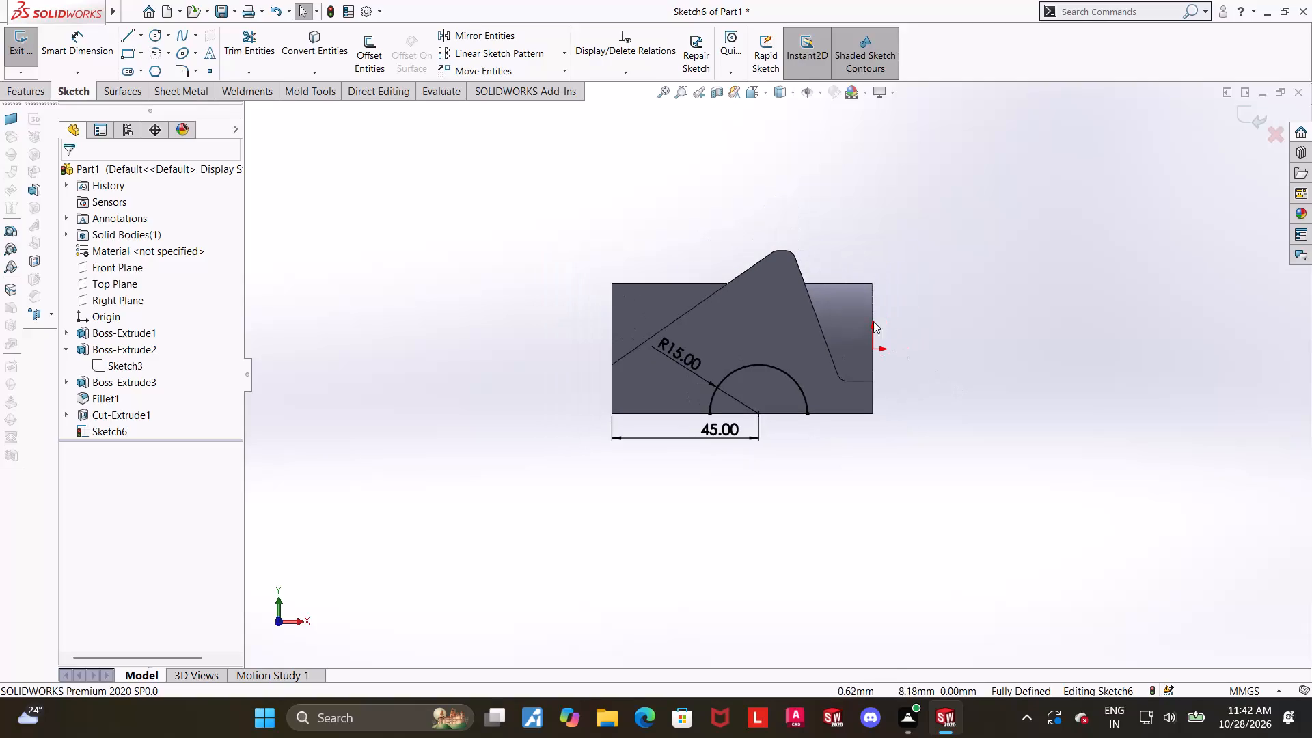
pyautogui.scroll(-1, 845, 293)
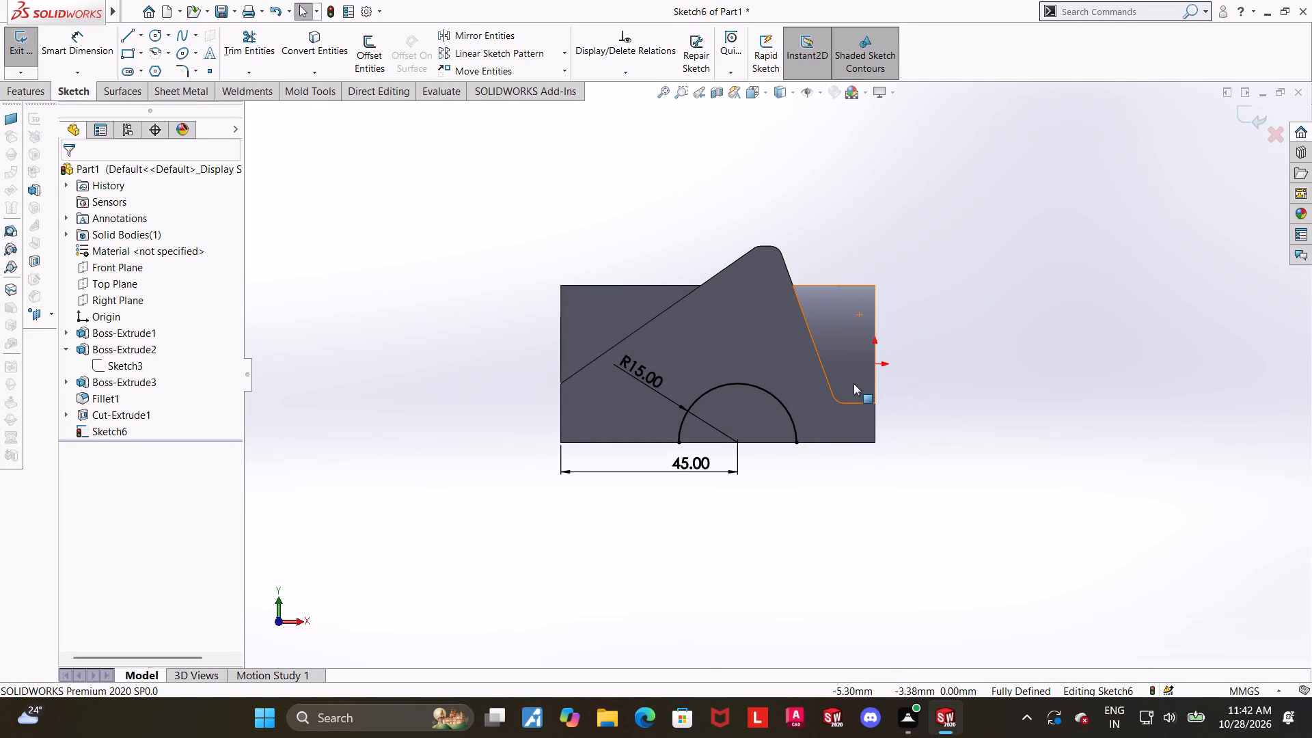
pyautogui.scroll(-2, 782, 376)
pyautogui.scroll(-1, 638, 359)
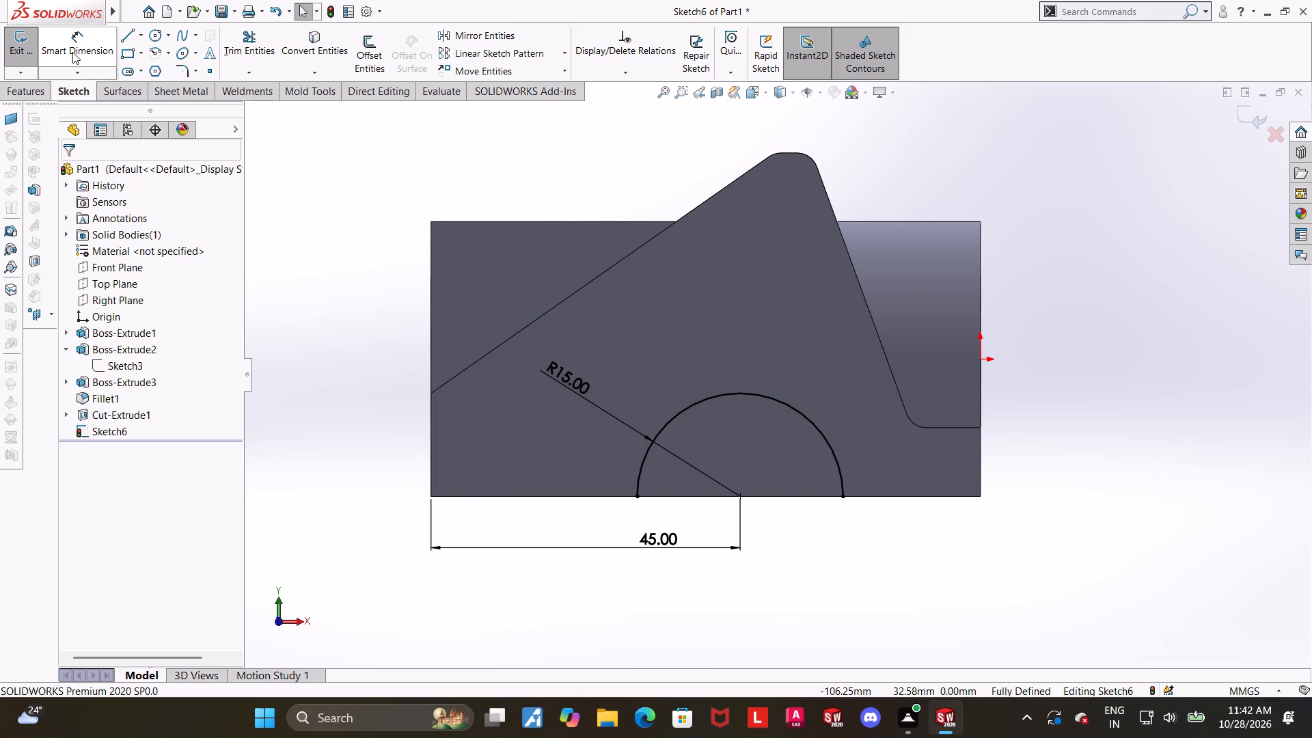
pyautogui.click(131, 27)
pyautogui.click(636, 500)
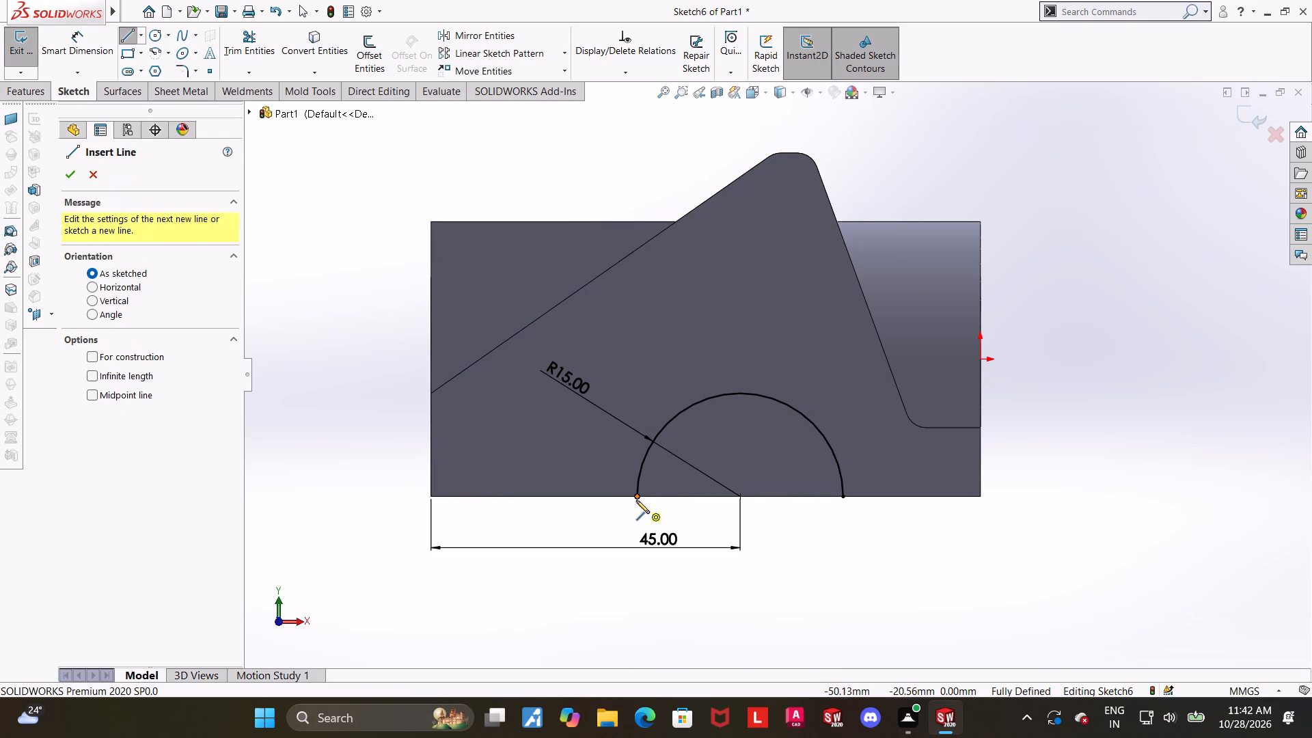
pyautogui.click(843, 498)
pyautogui.press('Escape')
pyautogui.press('Escape')
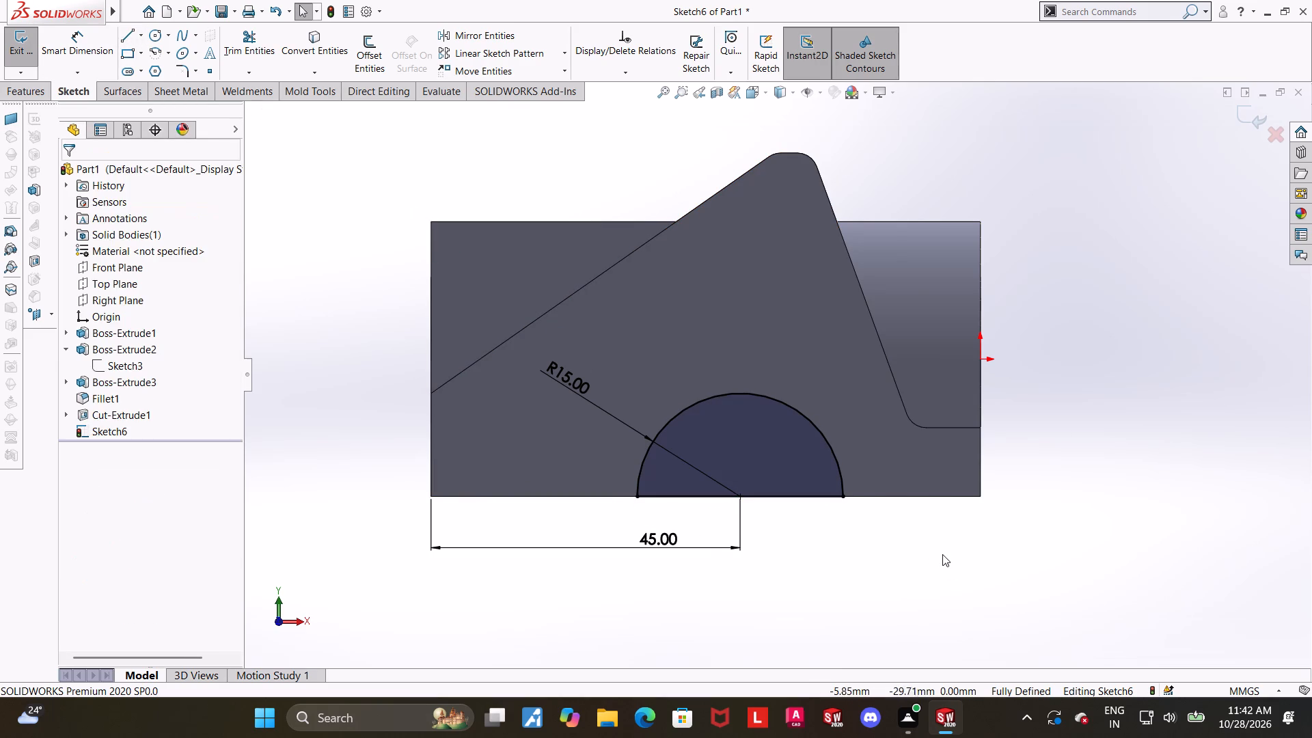
pyautogui.press('Escape')
pyautogui.press('Escape')
# Exit the sketch and extrude-cut the semicircular profile Through All across the block.
pyautogui.scroll(1, 925, 548)
pyautogui.scroll(-1, 660, 415)
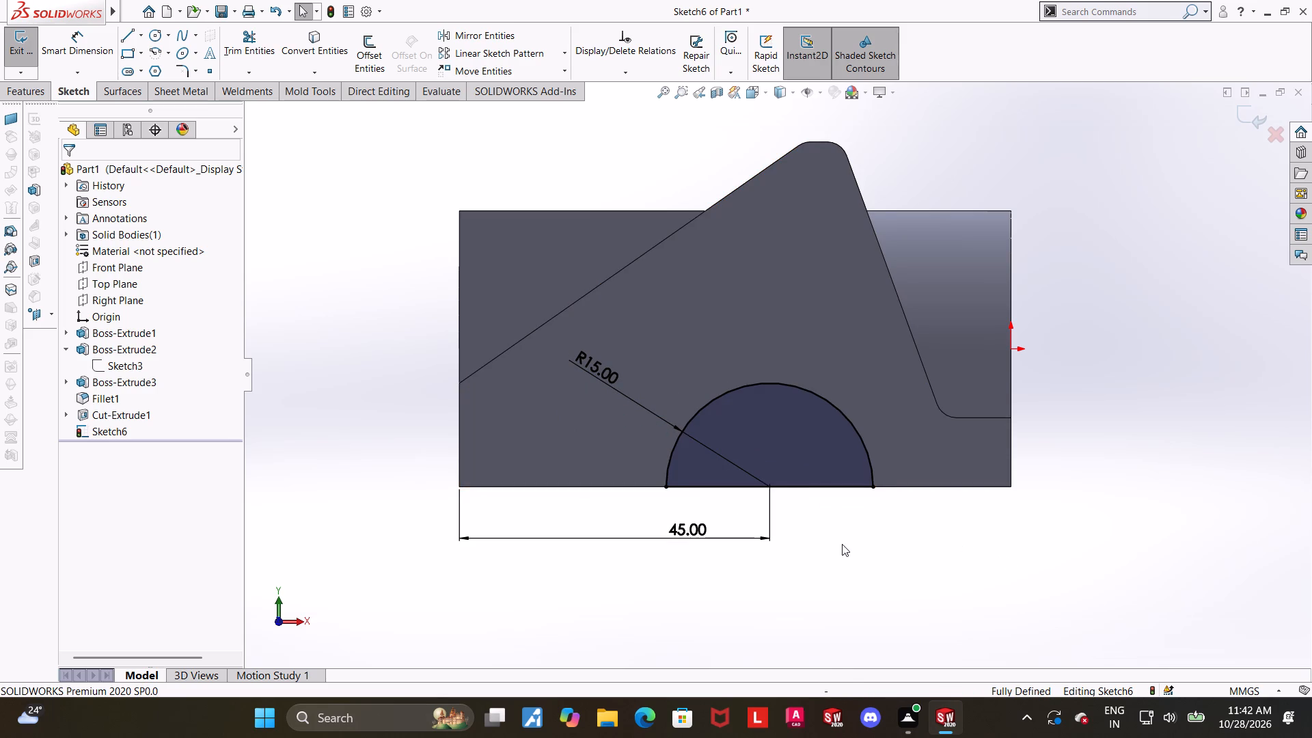
pyautogui.scroll(1, 850, 545)
pyautogui.moveTo(957, 533); pyautogui.dragTo(886, 569, button='middle')
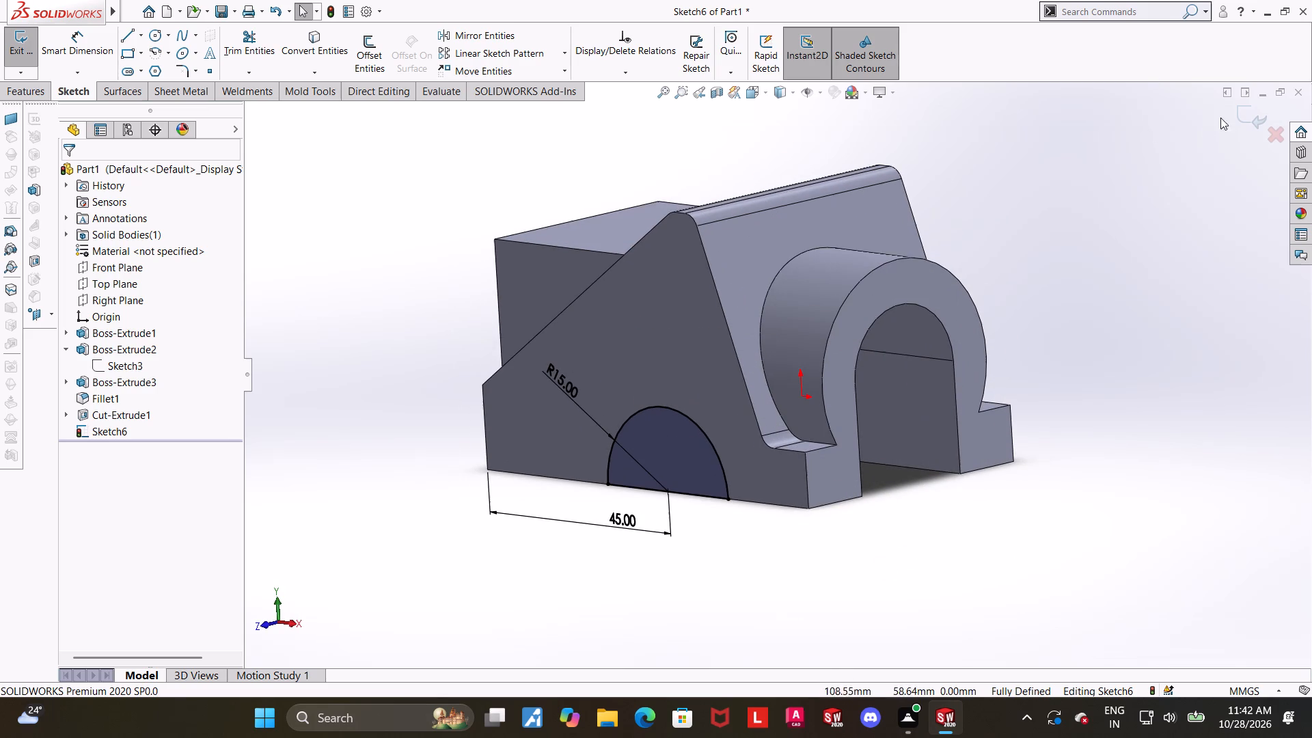
pyautogui.click(1239, 118)
pyautogui.click(243, 51)
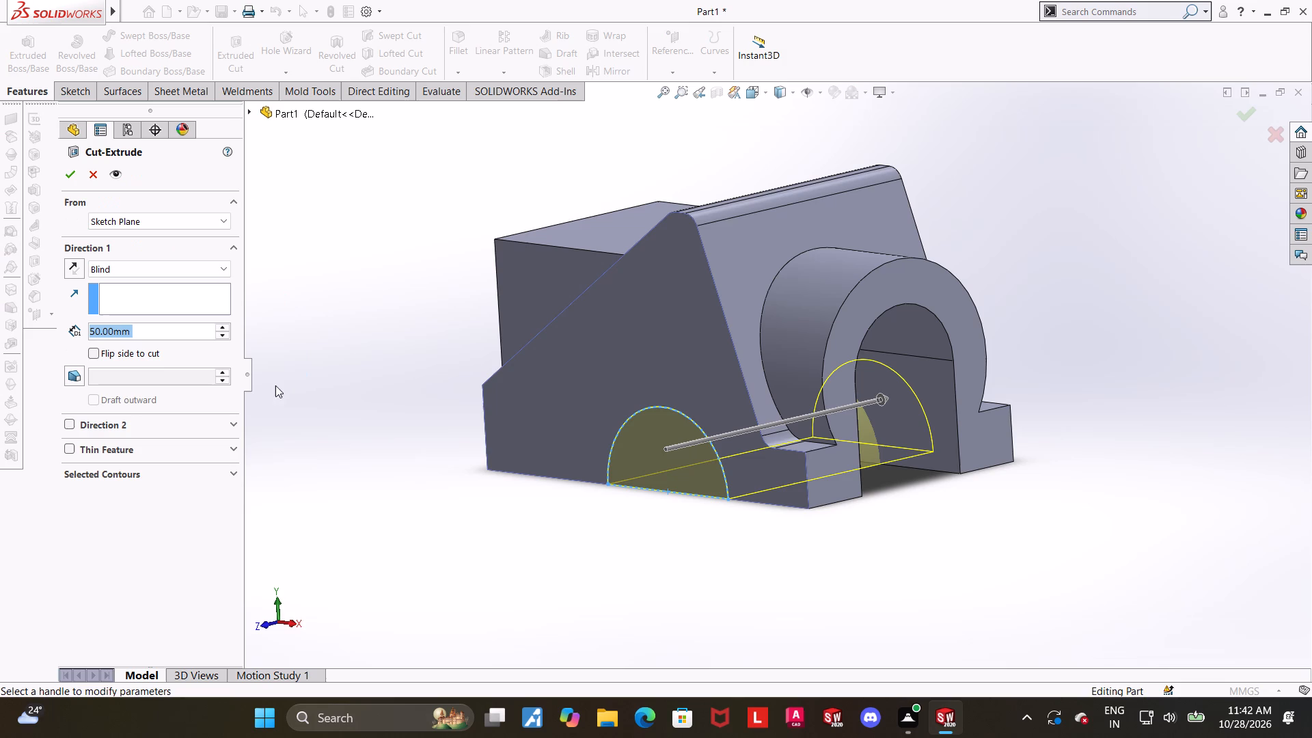
pyautogui.click(125, 277)
pyautogui.click(125, 297)
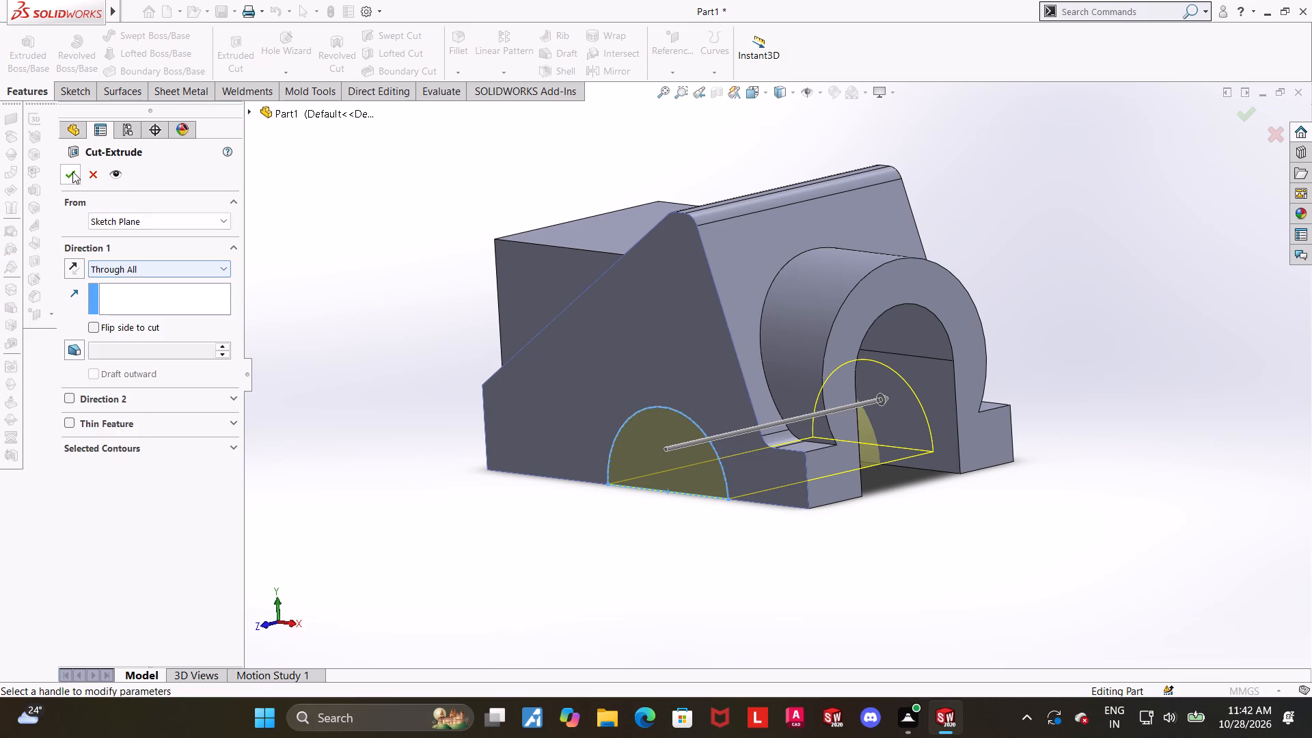
pyautogui.click(72, 172)
pyautogui.click(389, 514)
# Inspect the semicircular side cut from below and in the isometric view.
pyautogui.moveTo(599, 464); pyautogui.dragTo(583, 360, button='middle')
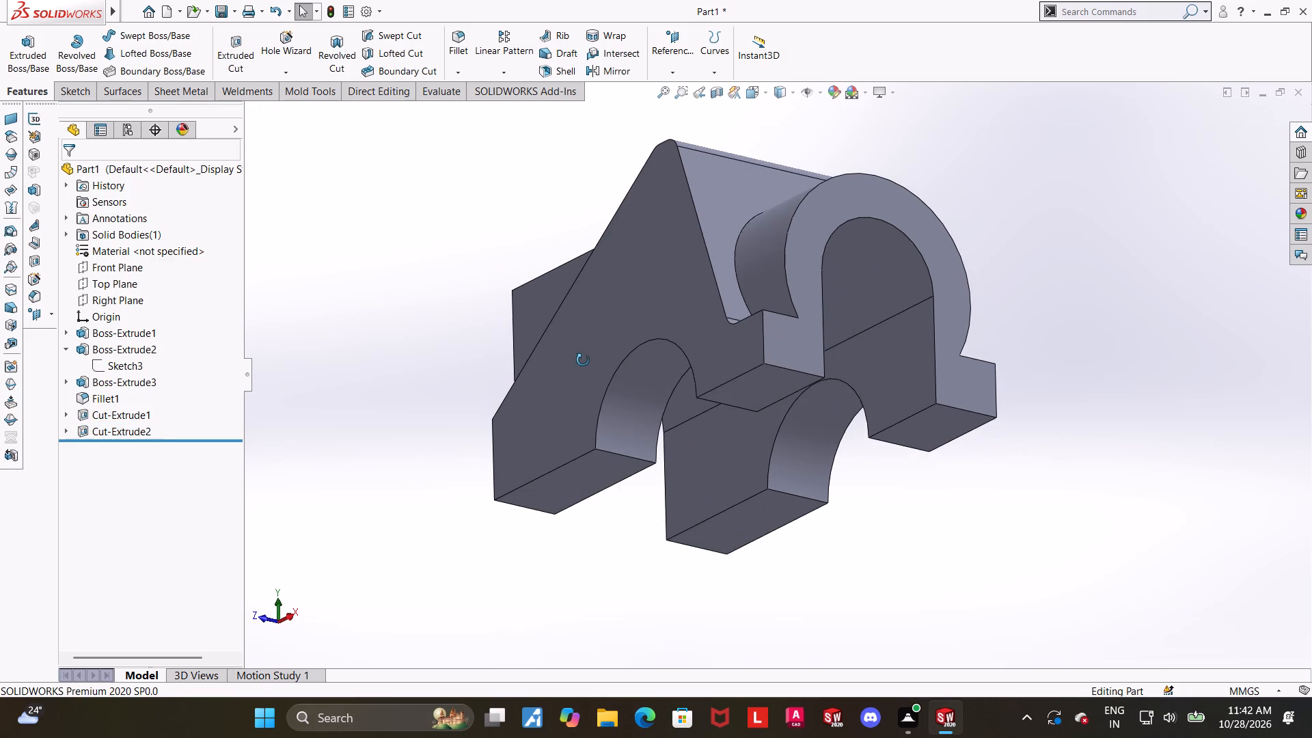
pyautogui.moveTo(583, 360); pyautogui.dragTo(569, 440, button='middle')
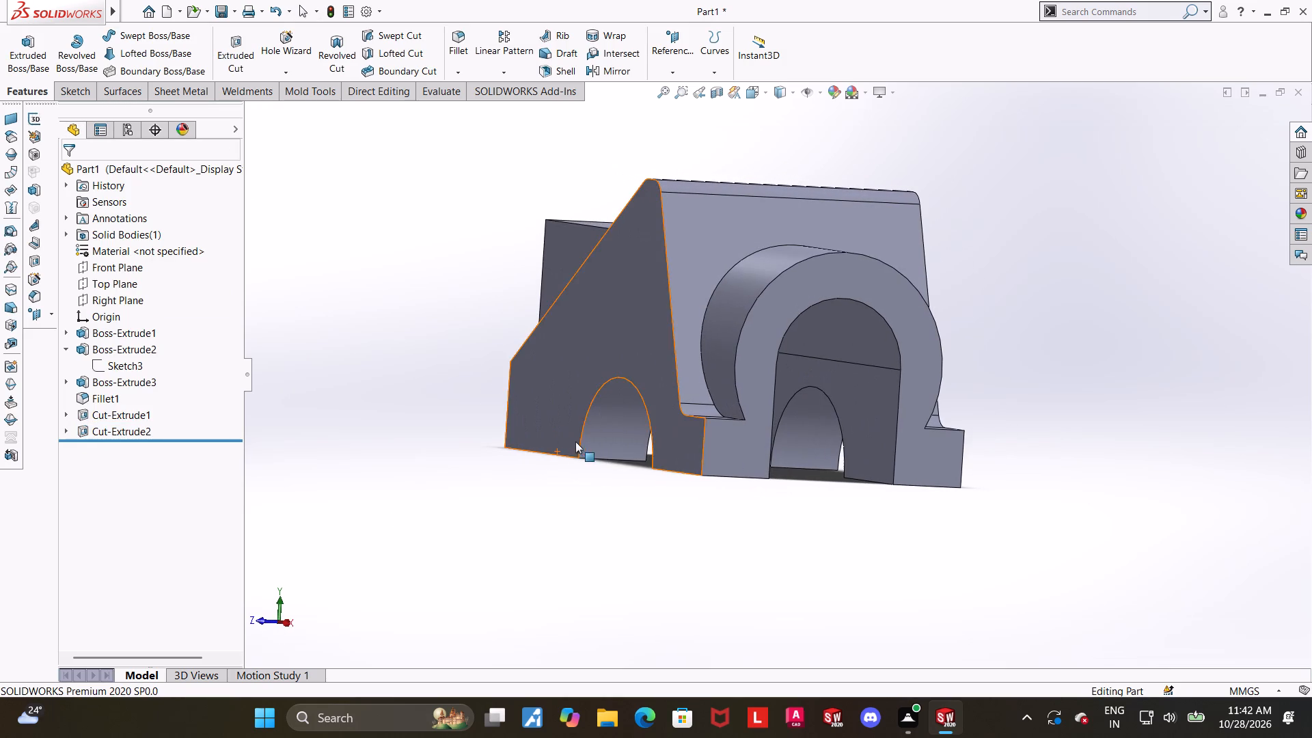
pyautogui.hotkey('ctrl', '7')
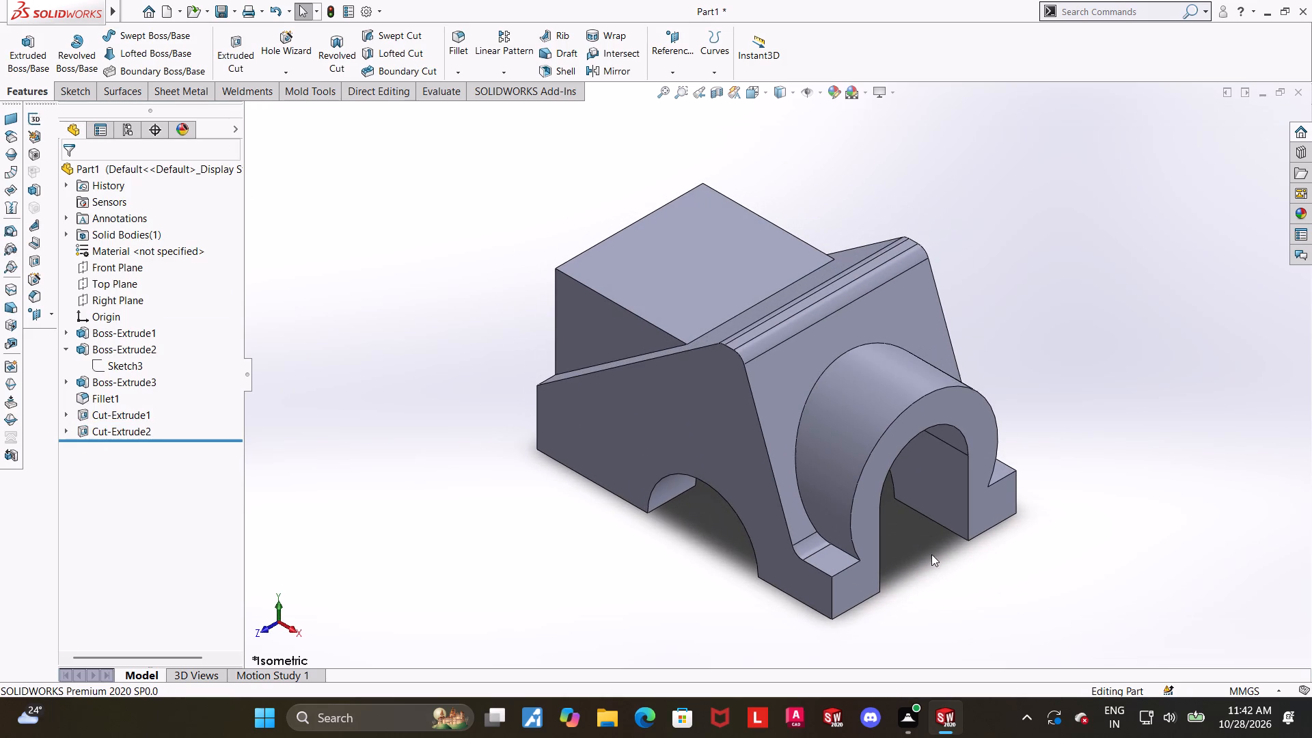
pyautogui.scroll(1, 990, 564)
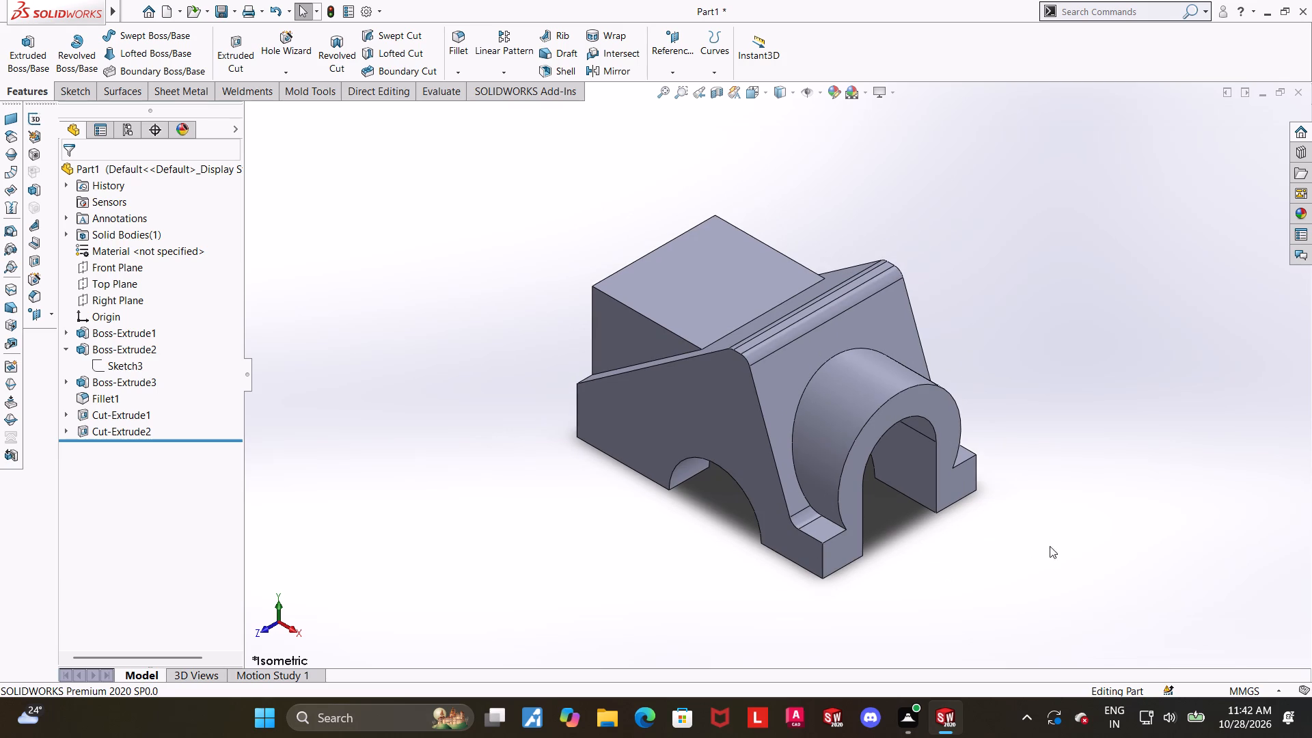
pyautogui.scroll(-1, 840, 540)
pyautogui.moveTo(765, 553); pyautogui.dragTo(765, 412, button='middle')
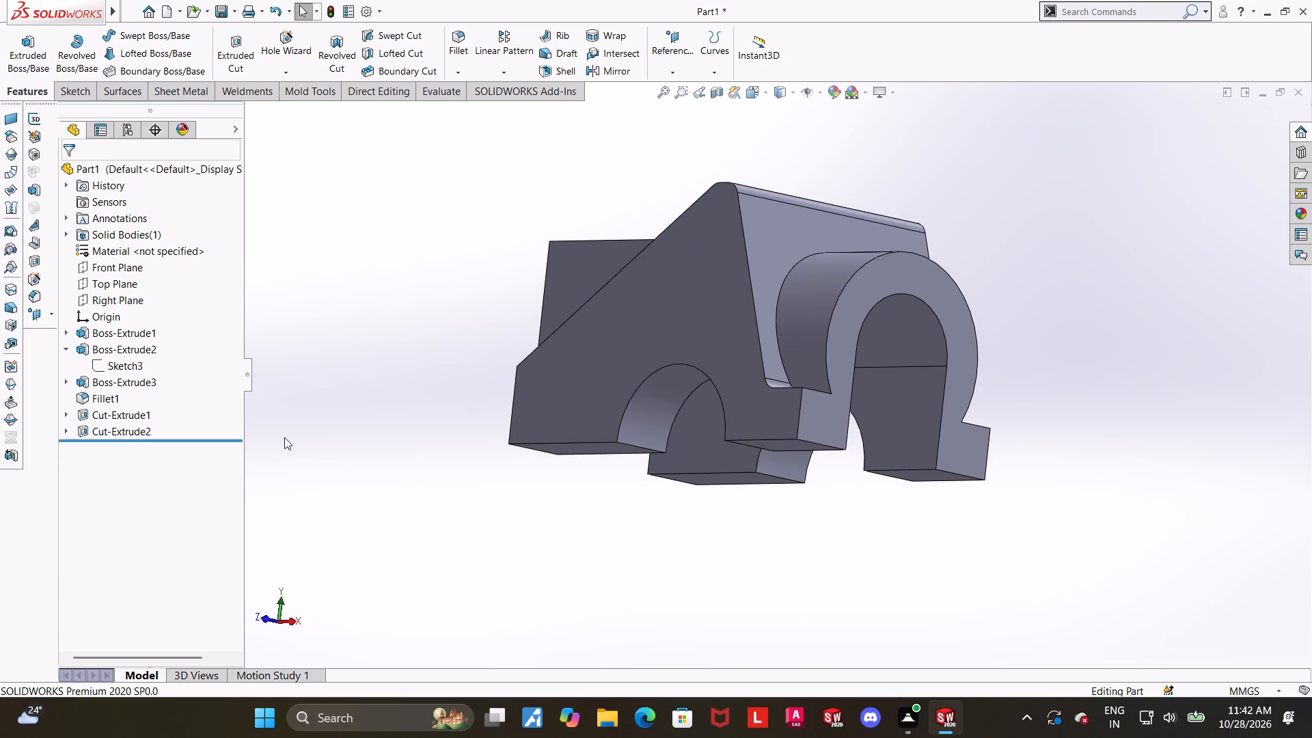
# Reopen the semicircular cut's sketch, review its radius and position dimensions, and exit it without edits.
pyautogui.click(70, 426)
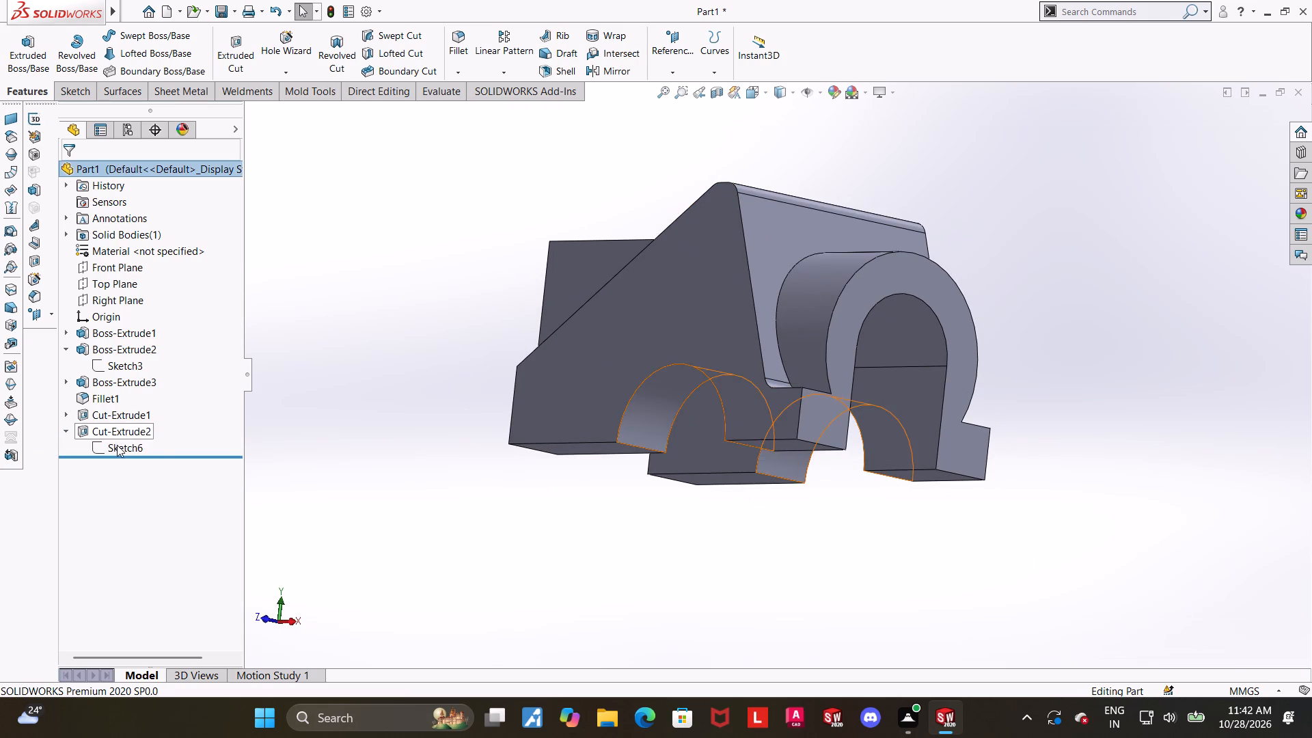
pyautogui.click(117, 445)
pyautogui.click(123, 404)
pyautogui.moveTo(501, 489); pyautogui.dragTo(541, 549, button='middle')
pyautogui.scroll(-2, 672, 413)
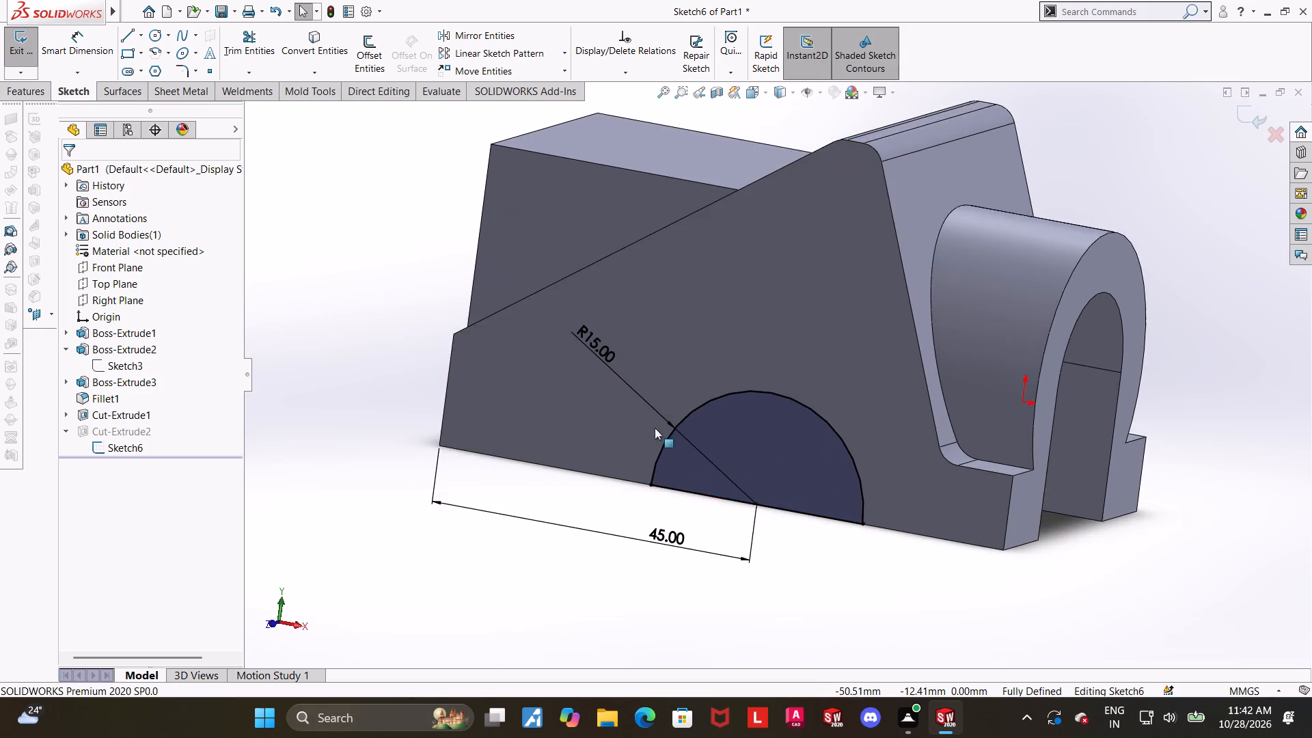
pyautogui.scroll(2, 655, 428)
pyautogui.scroll(-1, 849, 524)
pyautogui.moveTo(840, 525); pyautogui.dragTo(845, 502, button='middle')
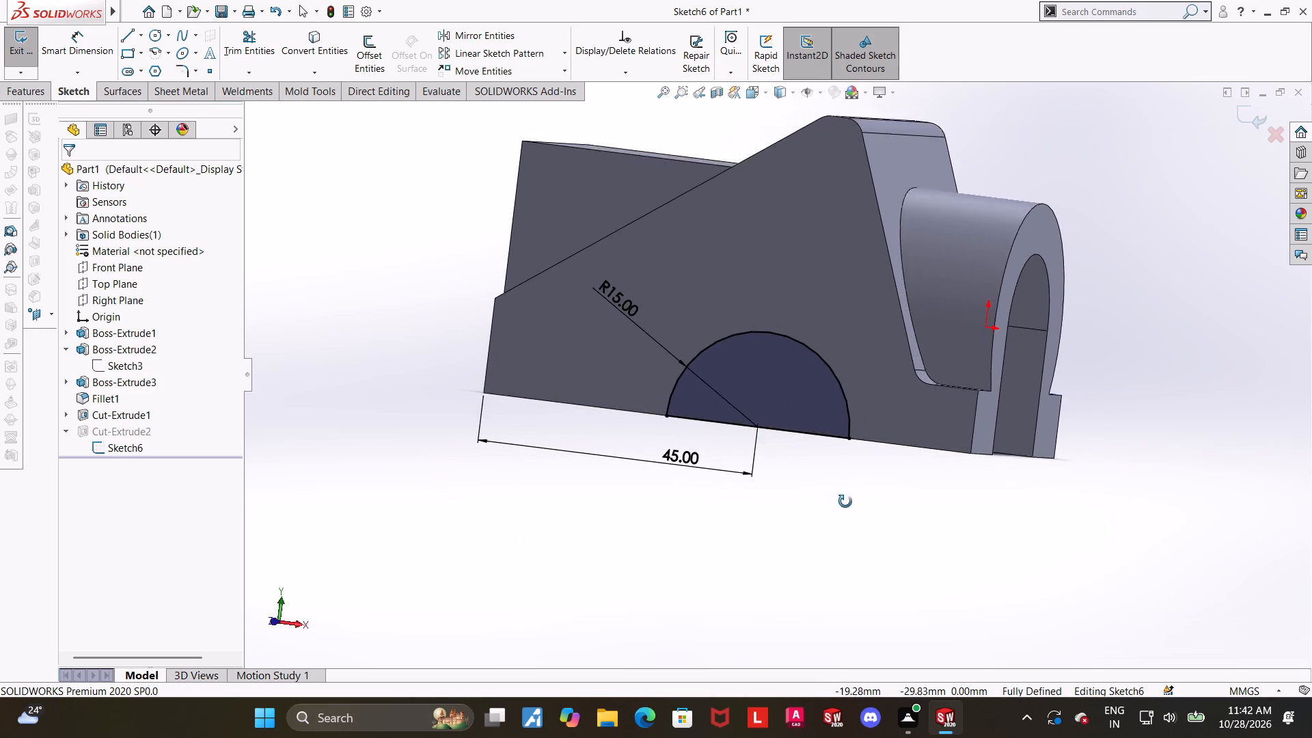
pyautogui.moveTo(845, 502); pyautogui.dragTo(858, 492, button='middle')
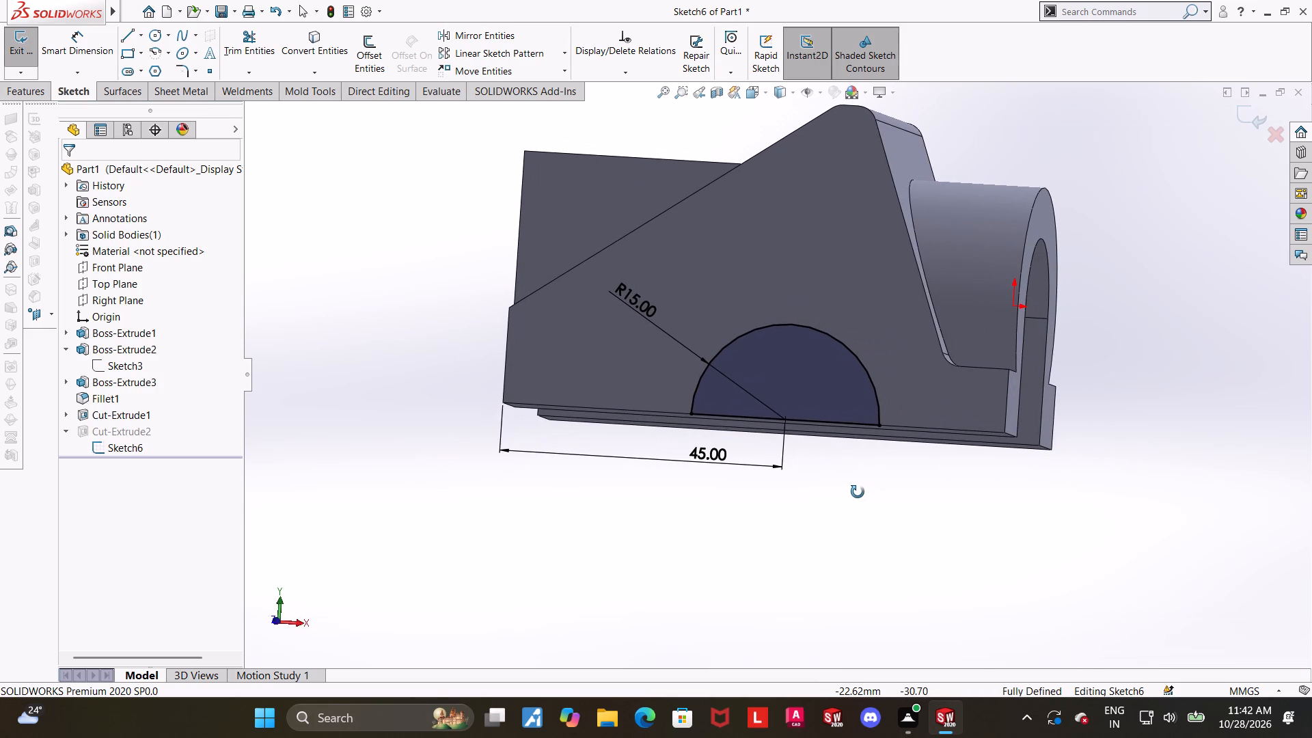
pyautogui.moveTo(858, 492); pyautogui.dragTo(846, 525, button='middle')
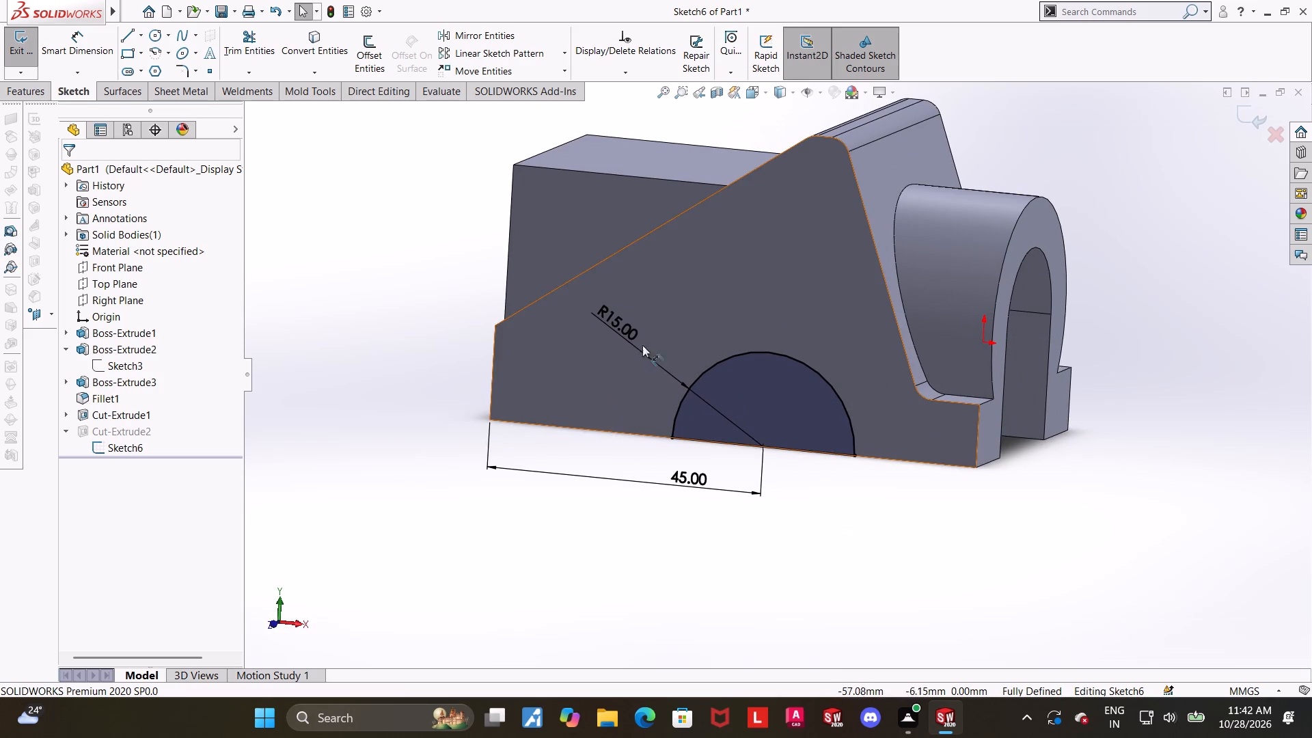
pyautogui.scroll(-2, 656, 346)
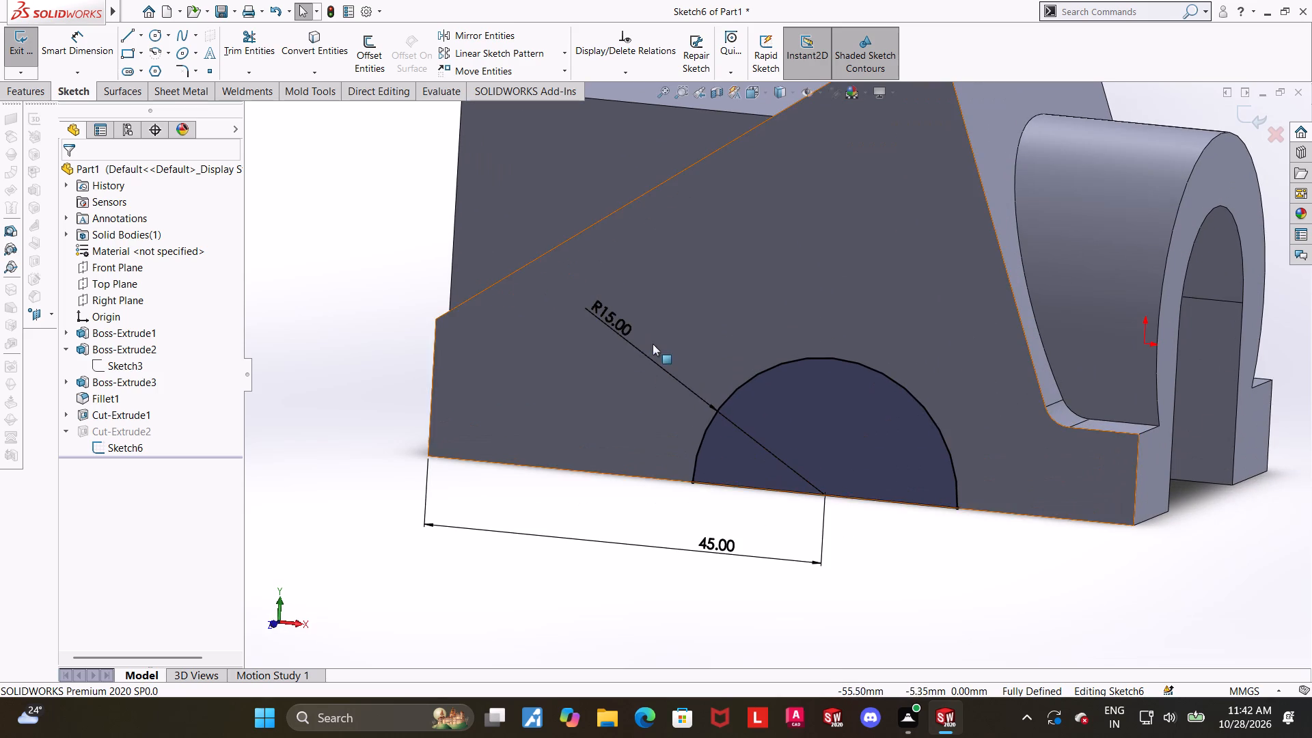
pyautogui.scroll(1, 649, 371)
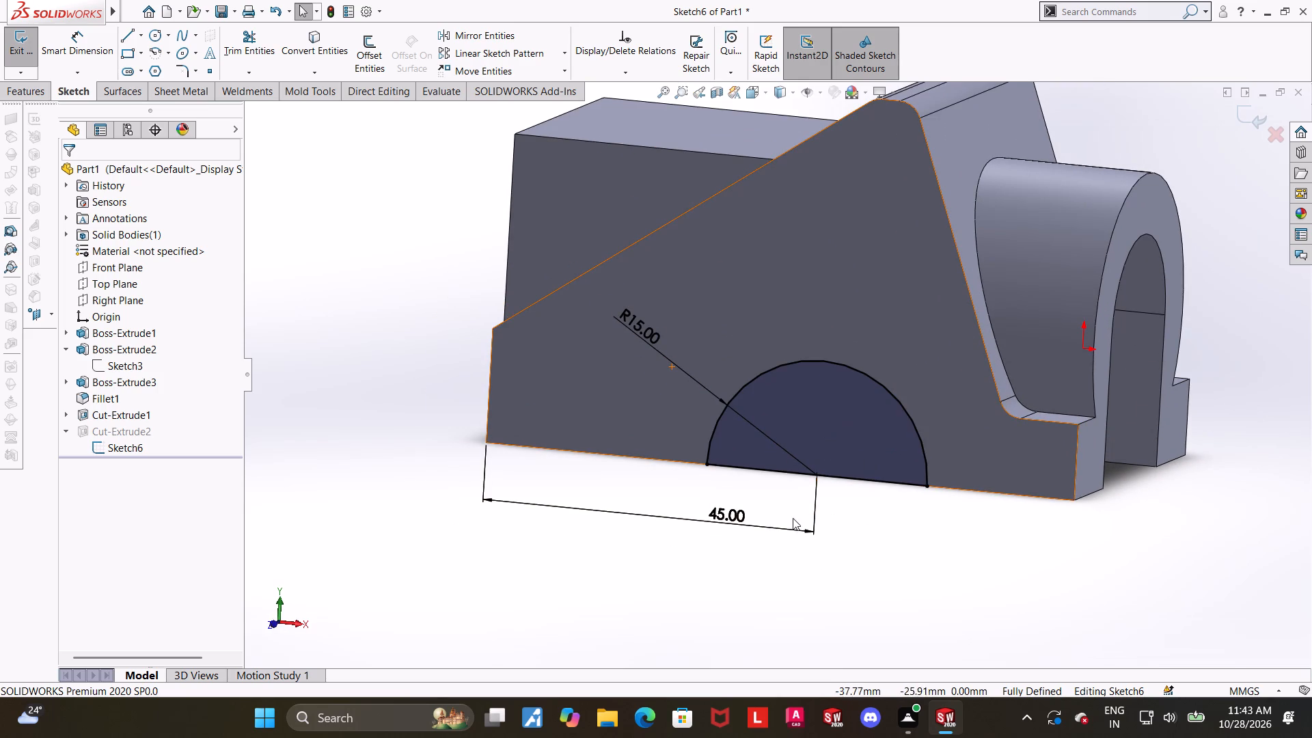
pyautogui.scroll(2, 794, 515)
pyautogui.click(1259, 108)
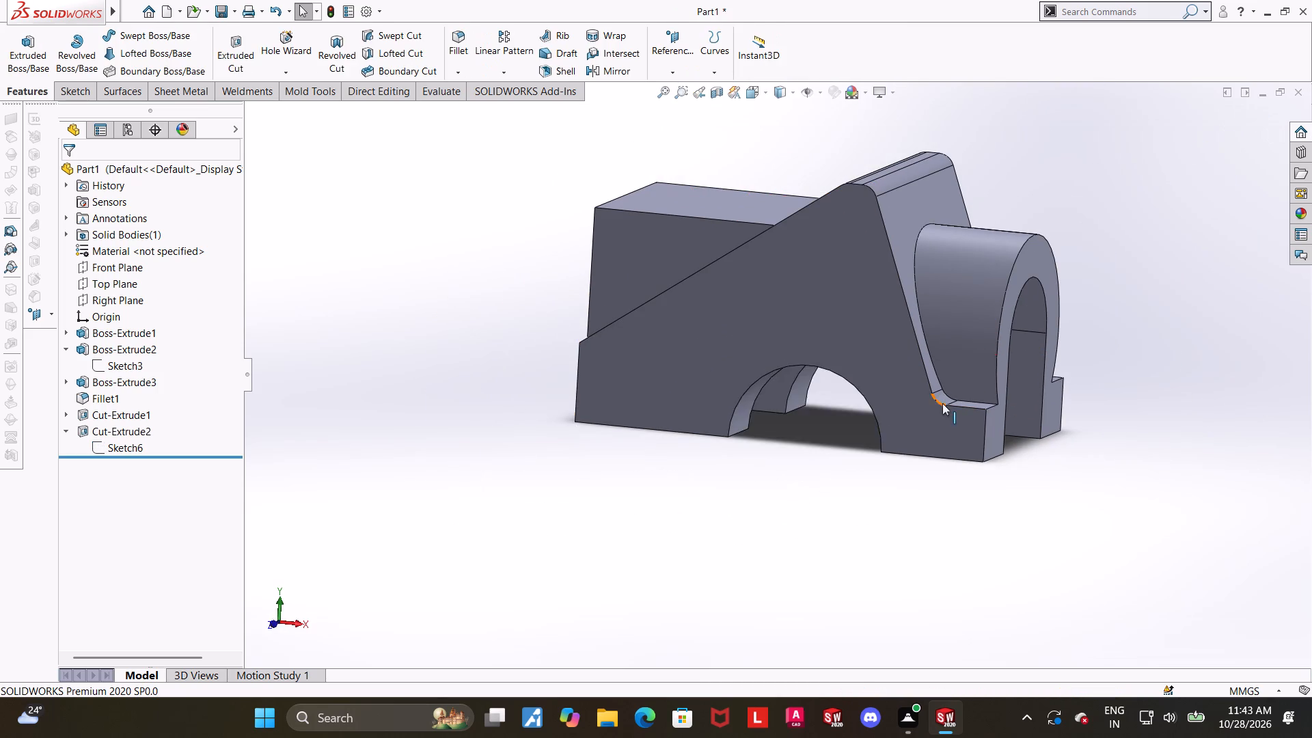
# Show the part in a section view cut parallel to the front plane, and inspect the sectioned body.
pyautogui.scroll(2, 942, 405)
pyautogui.moveTo(944, 420); pyautogui.dragTo(881, 446, button='middle')
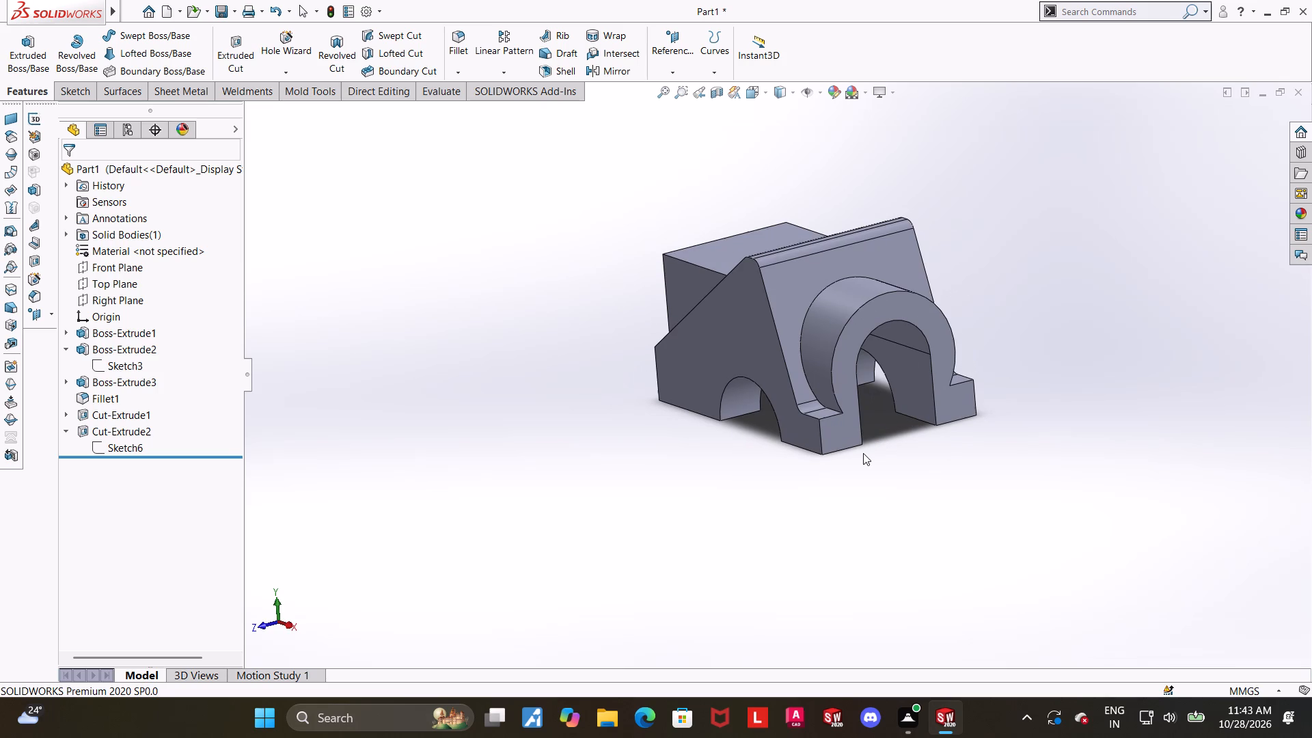
pyautogui.scroll(2, 853, 458)
pyautogui.scroll(-2, 910, 354)
pyautogui.moveTo(865, 377); pyautogui.dragTo(844, 372, button='middle')
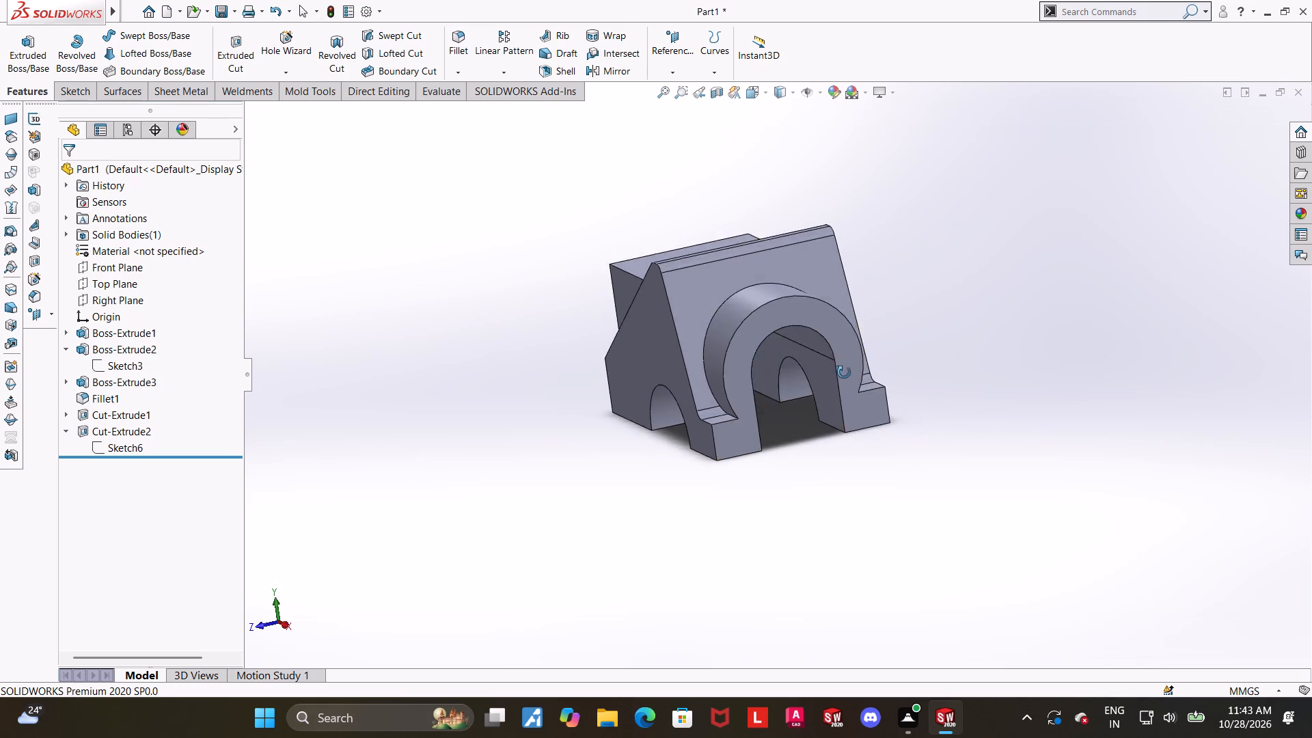
pyautogui.moveTo(844, 372); pyautogui.dragTo(940, 340, button='middle')
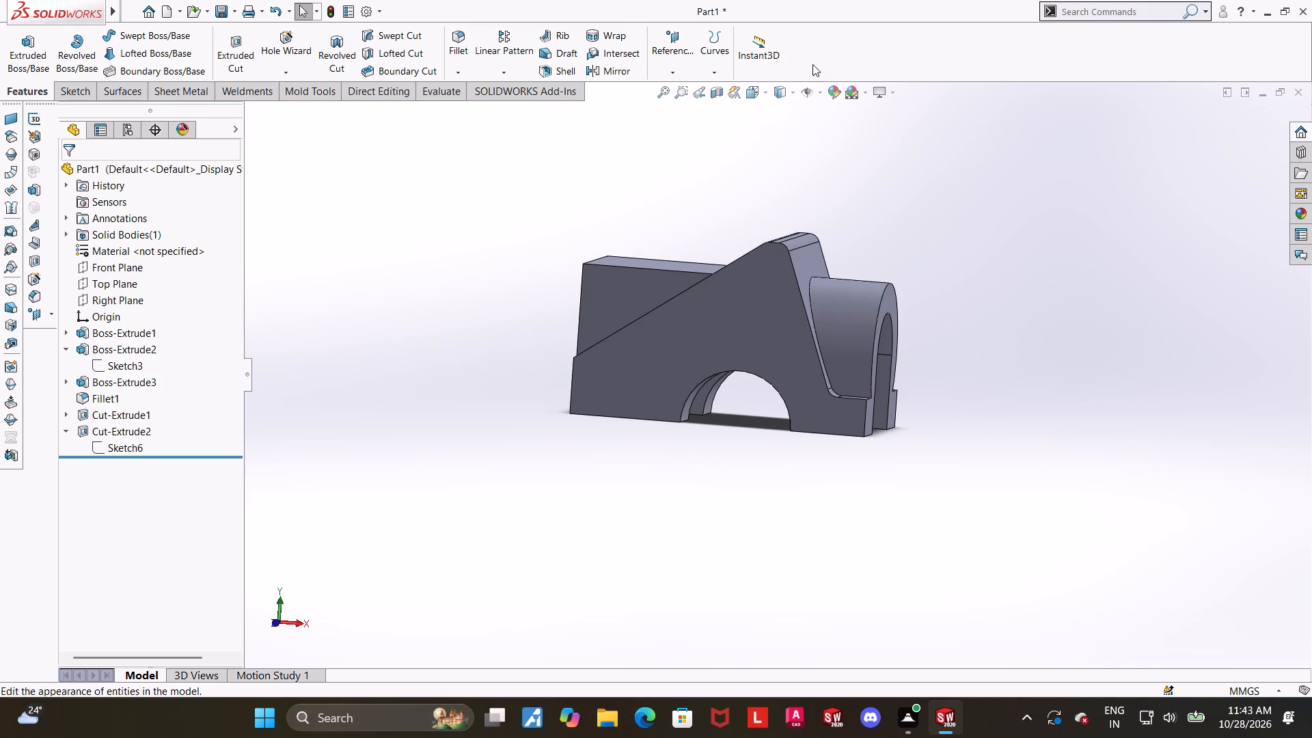
pyautogui.click(748, 99)
pyautogui.click(651, 405)
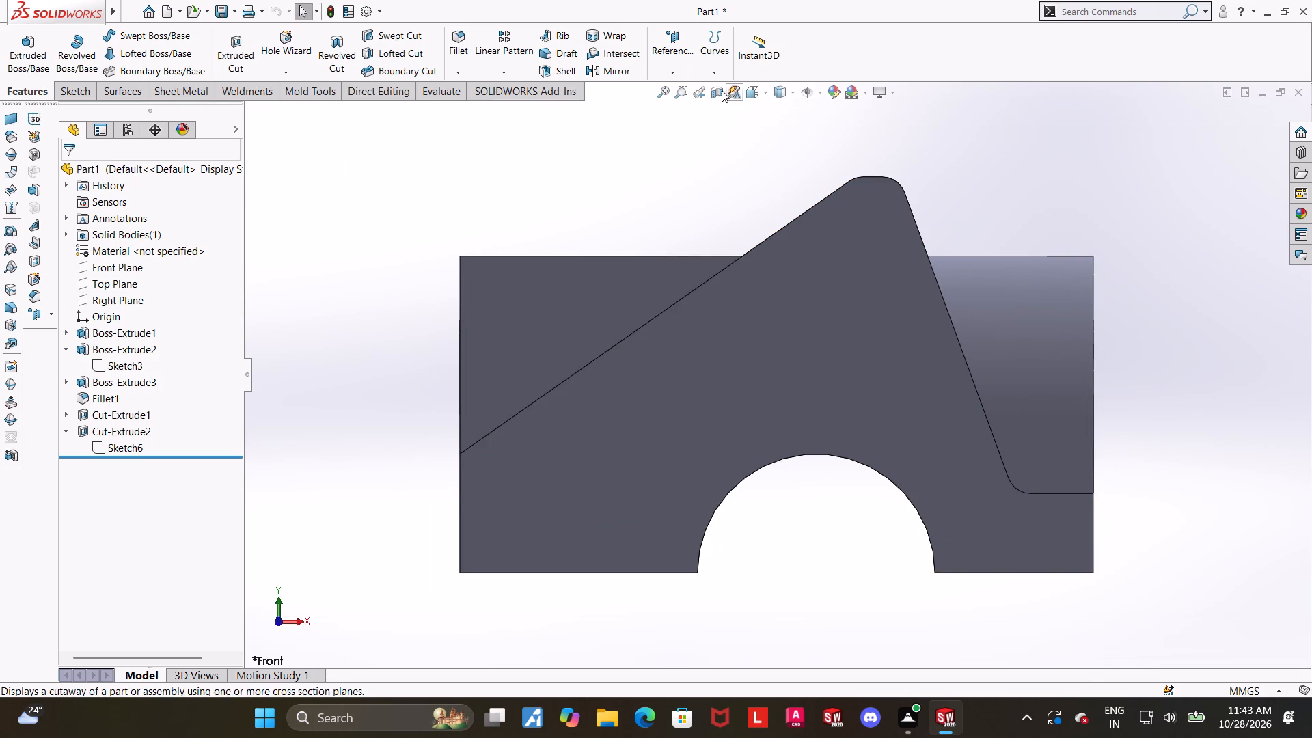
pyautogui.click(722, 90)
pyautogui.click(73, 172)
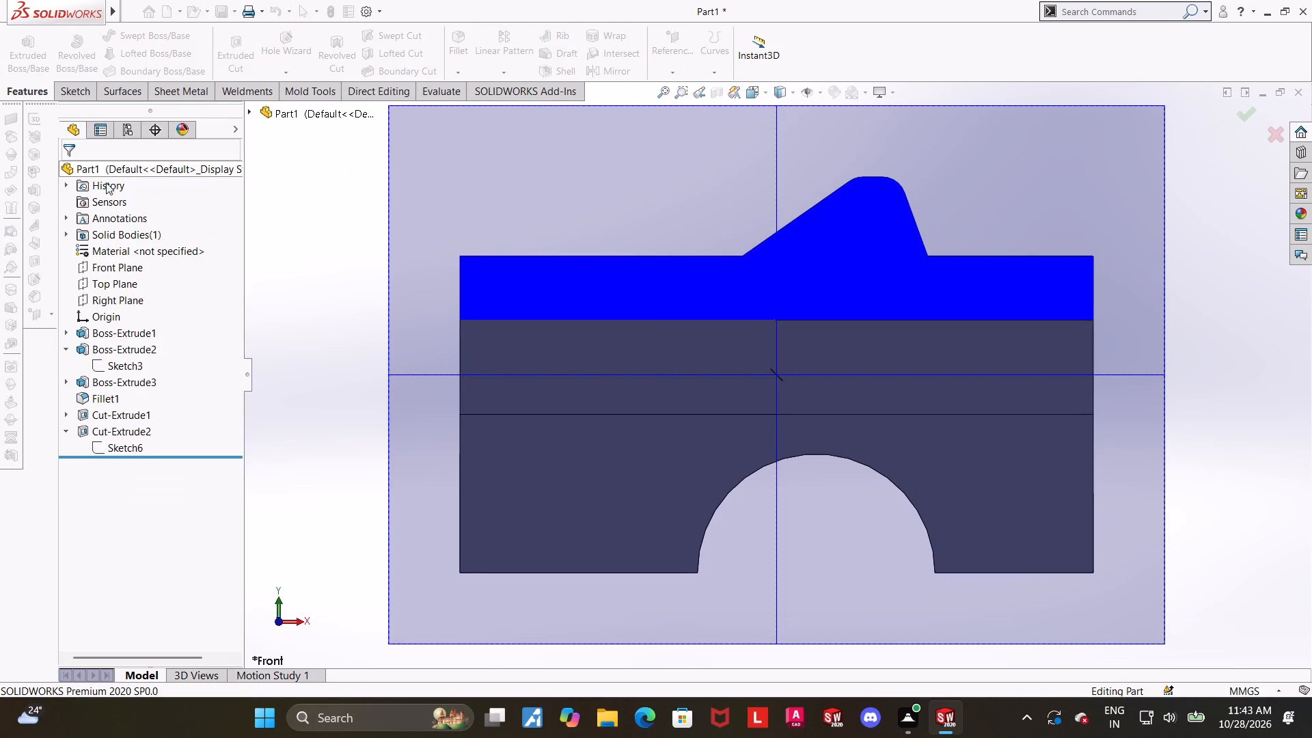
pyautogui.click(1178, 391)
pyautogui.moveTo(1174, 397); pyautogui.dragTo(1135, 422, button='middle')
pyautogui.scroll(4, 1135, 422)
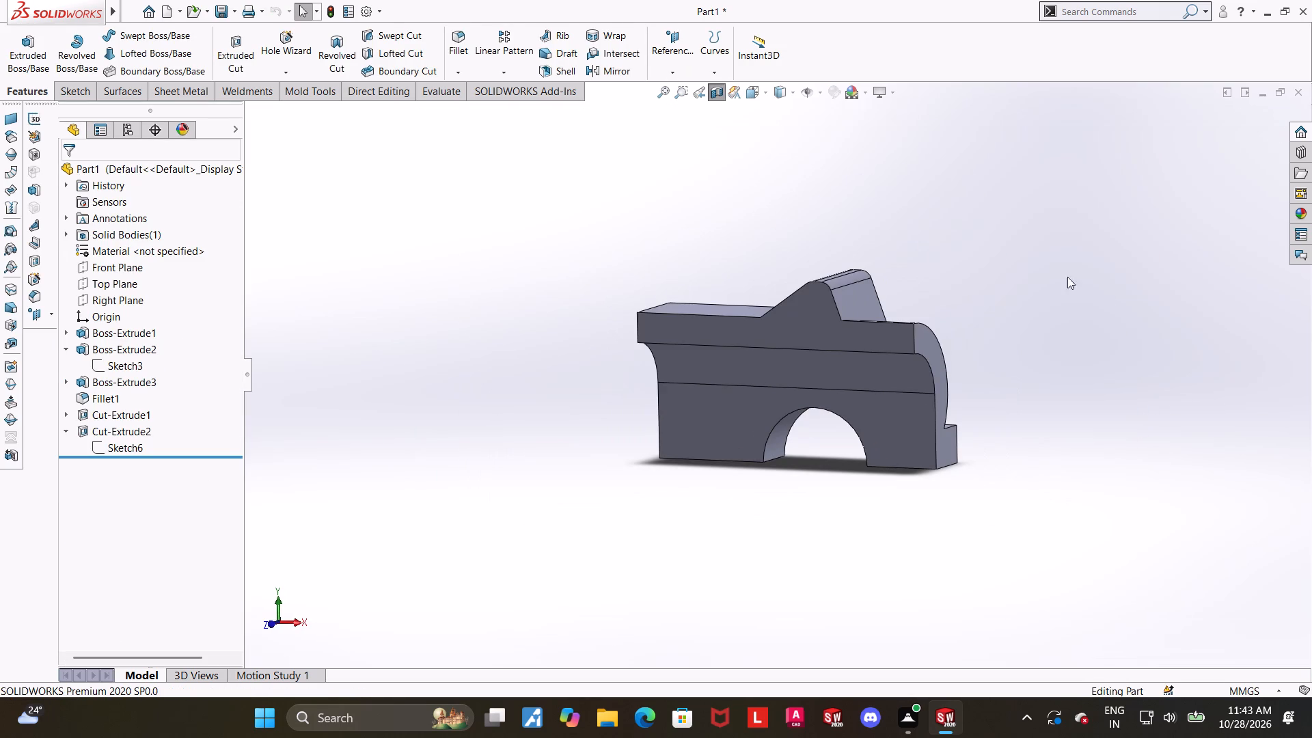
# Examine the sectioned part in the front view and at an angle, and turn off the section view.
pyautogui.click(746, 98)
pyautogui.click(605, 448)
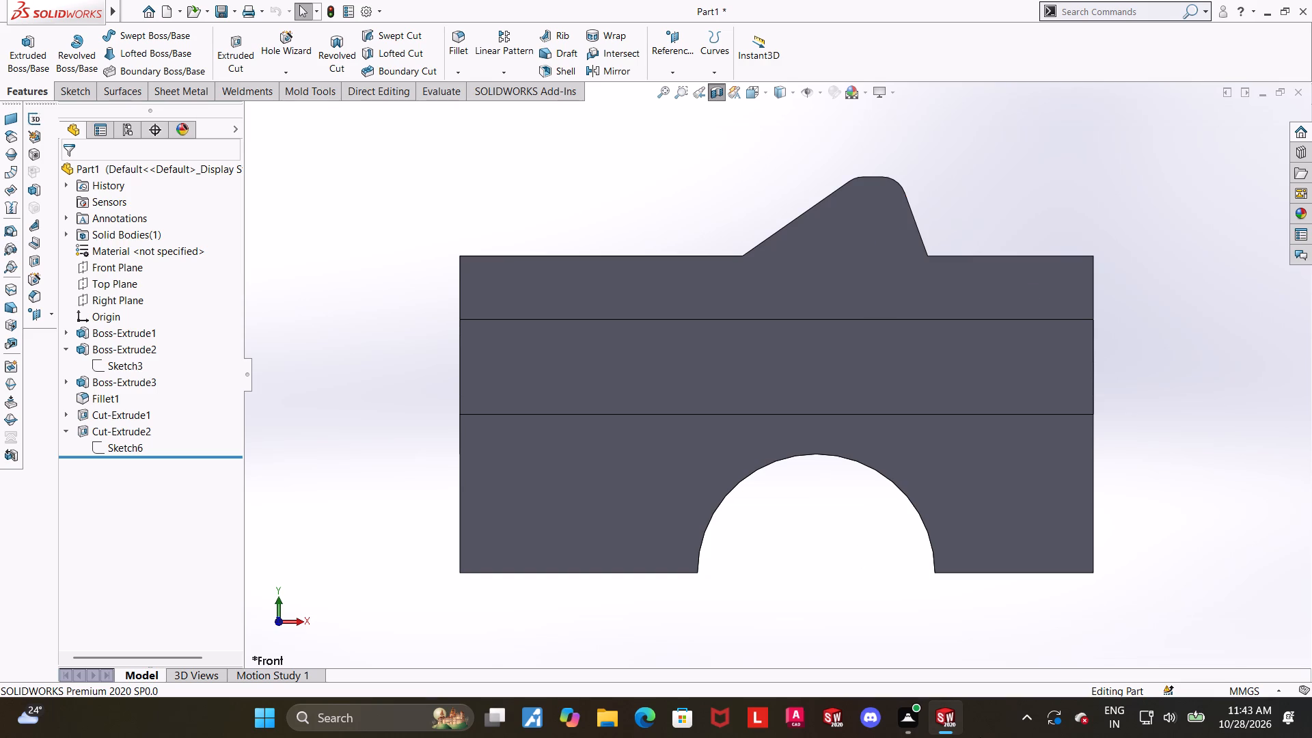
pyautogui.scroll(1, 1174, 545)
pyautogui.moveTo(1161, 557); pyautogui.dragTo(1133, 569, button='middle')
pyautogui.moveTo(1041, 475); pyautogui.dragTo(1010, 497, button='middle')
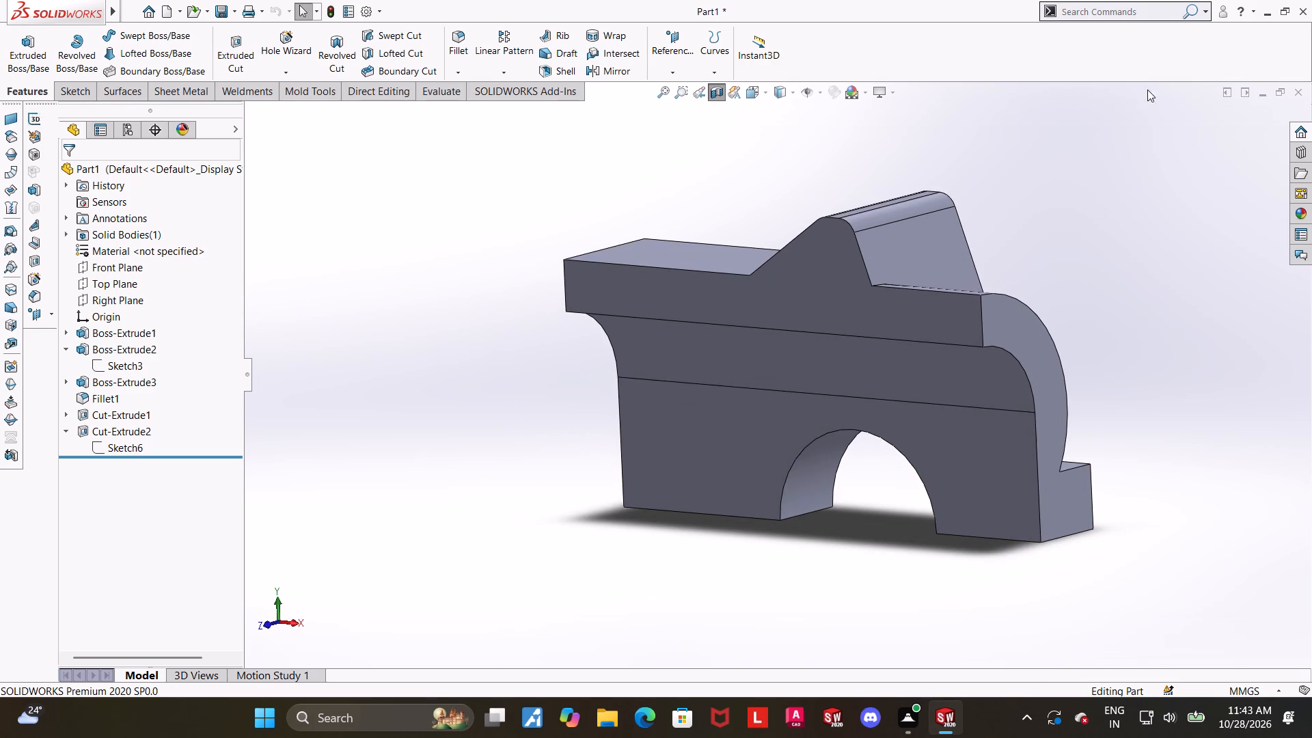
pyautogui.click(711, 95)
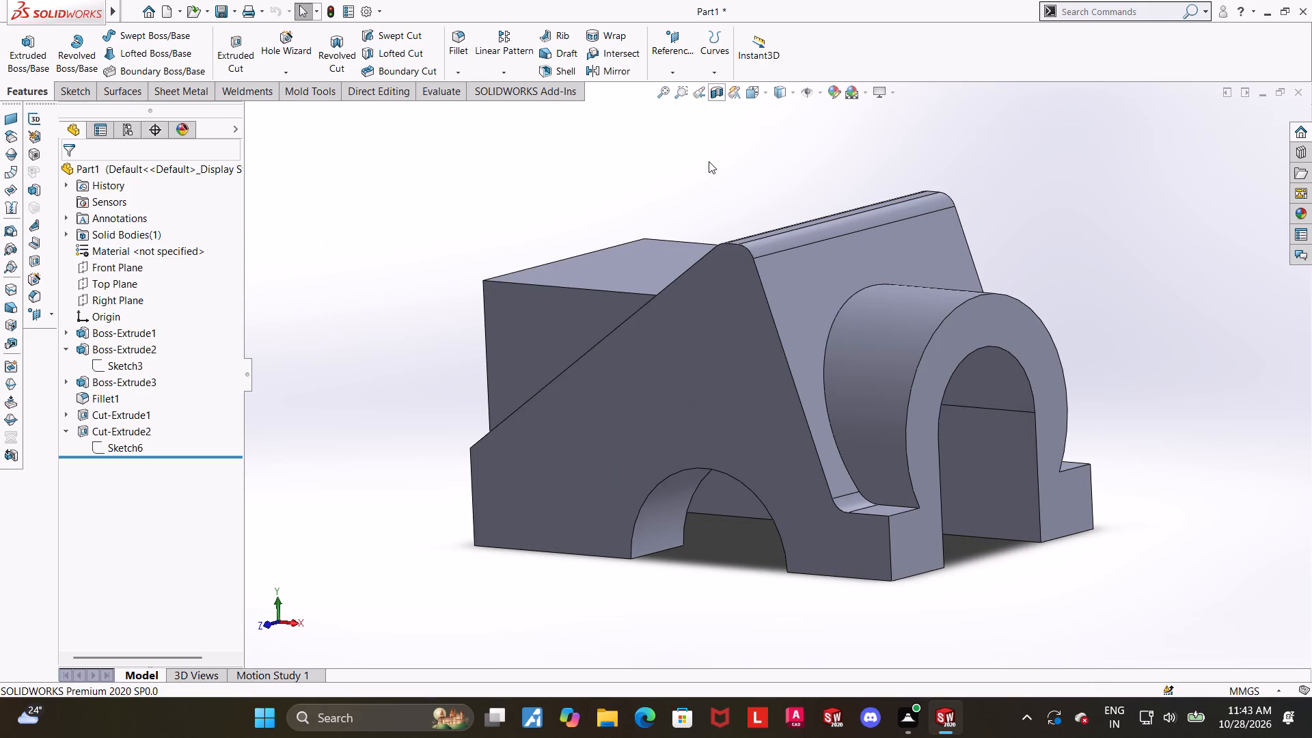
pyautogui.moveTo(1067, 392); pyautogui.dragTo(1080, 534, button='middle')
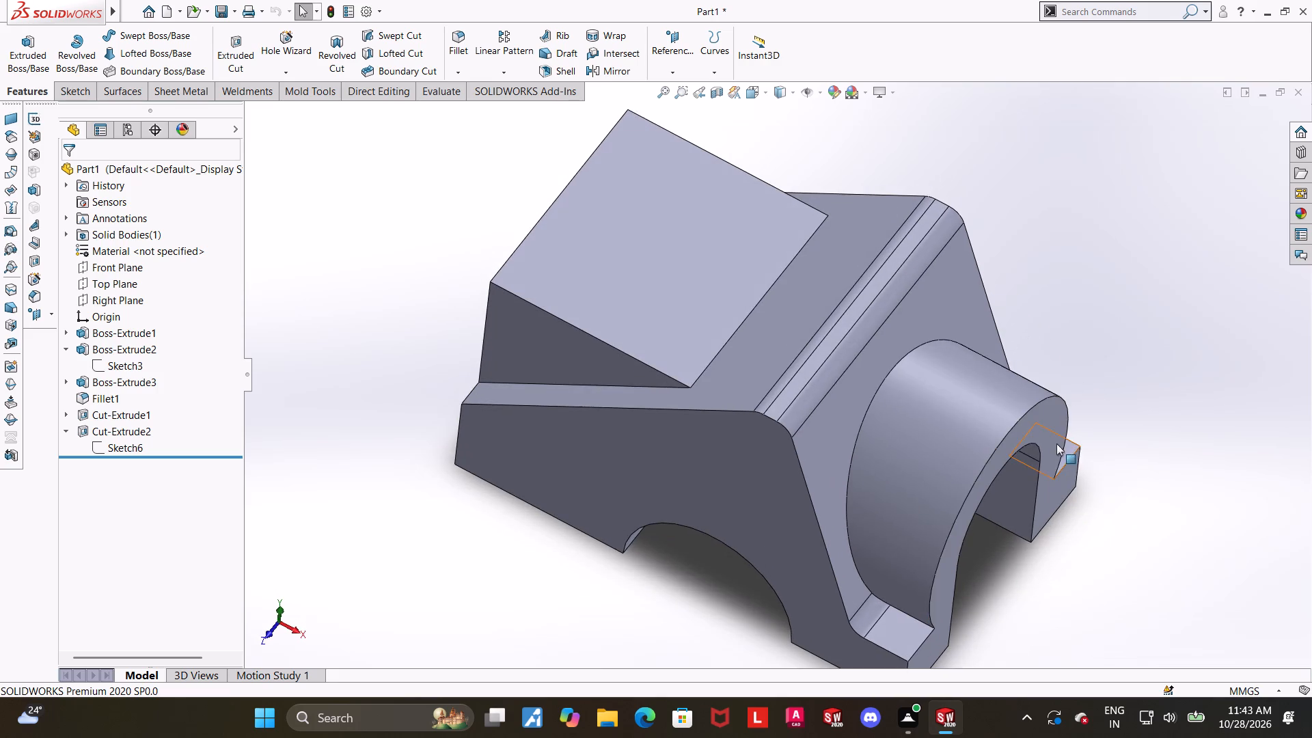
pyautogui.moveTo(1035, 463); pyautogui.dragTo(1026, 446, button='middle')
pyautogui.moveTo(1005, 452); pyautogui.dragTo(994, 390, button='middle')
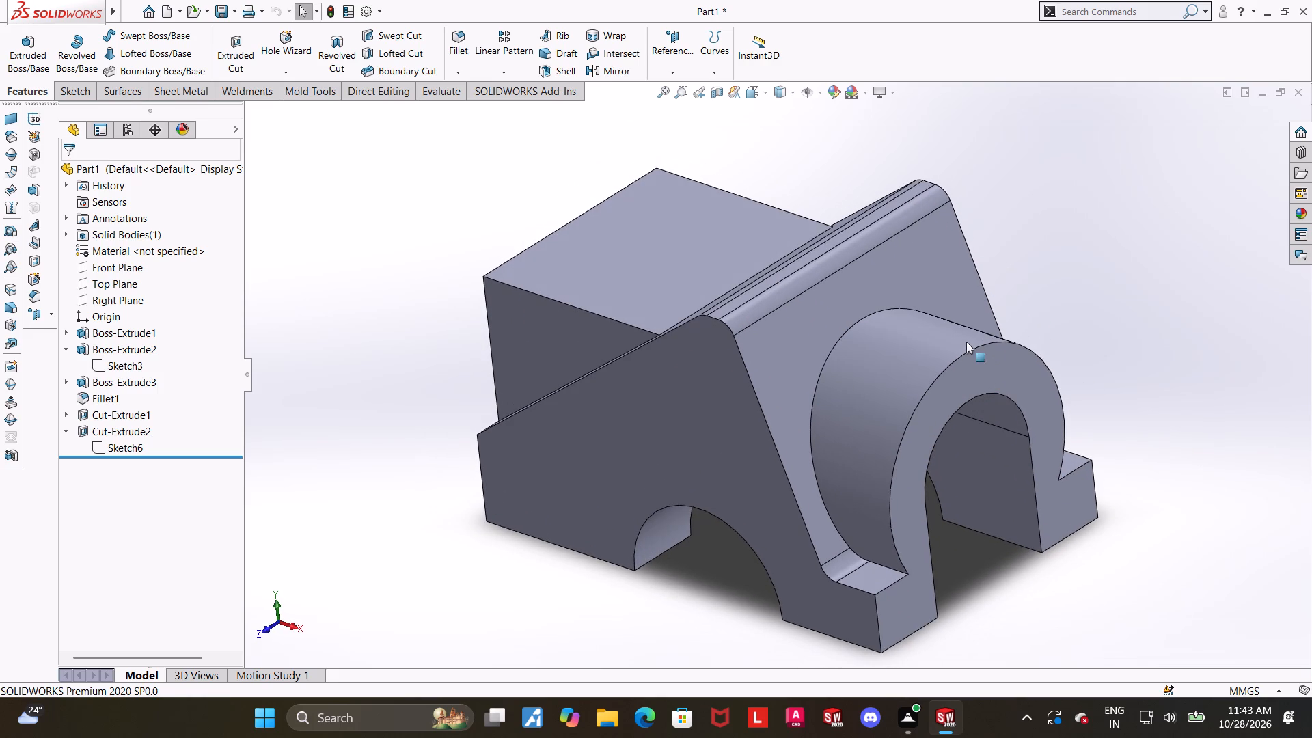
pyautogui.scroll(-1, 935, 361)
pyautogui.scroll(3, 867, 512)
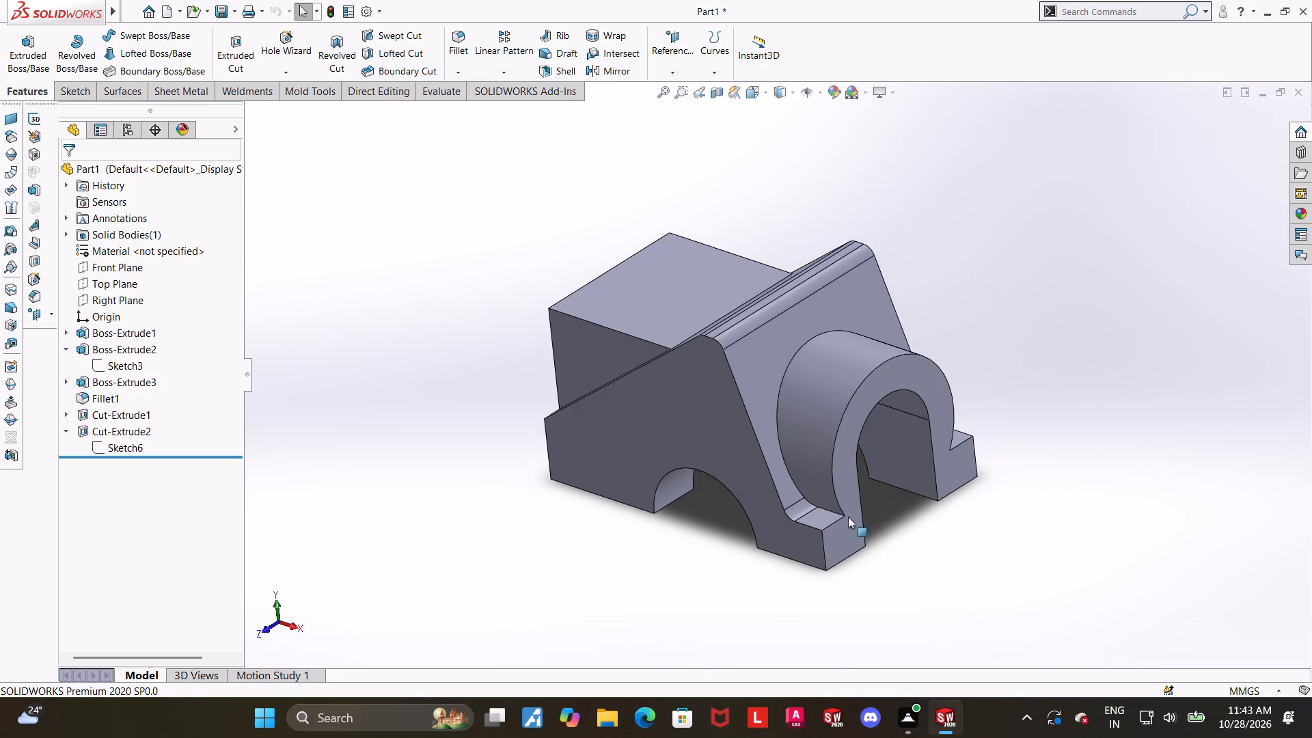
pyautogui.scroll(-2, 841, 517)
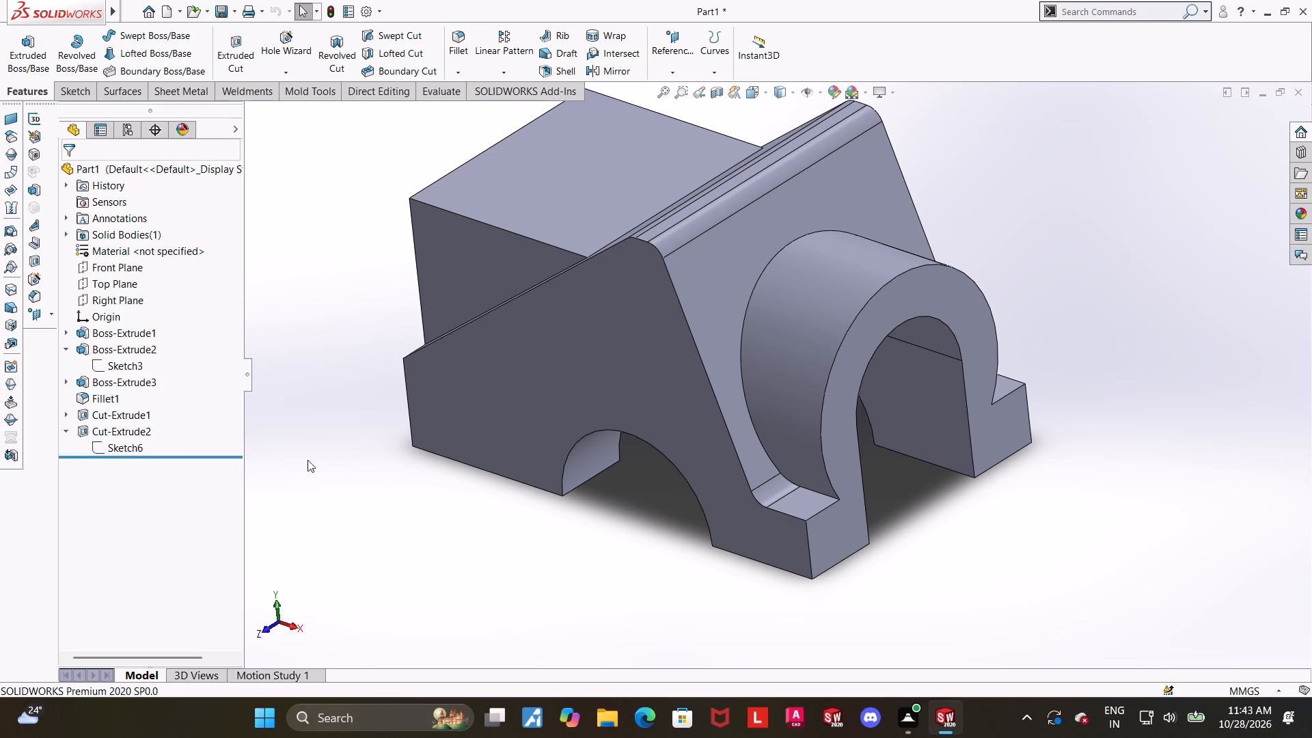
# Edit the existing 3 mm fillet to remove the two short edges at the foot of the sloped face, keeping only the top ridge edges.
pyautogui.rightClick(109, 395)
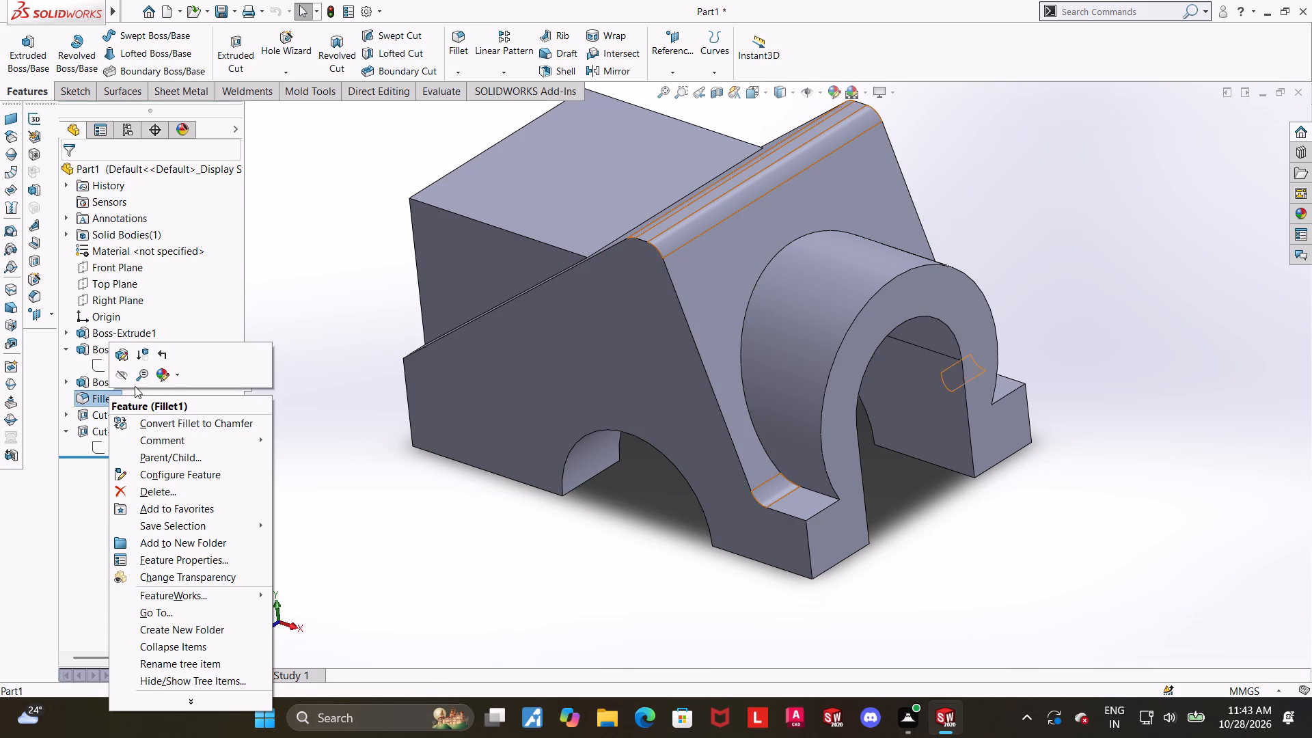
pyautogui.click(125, 352)
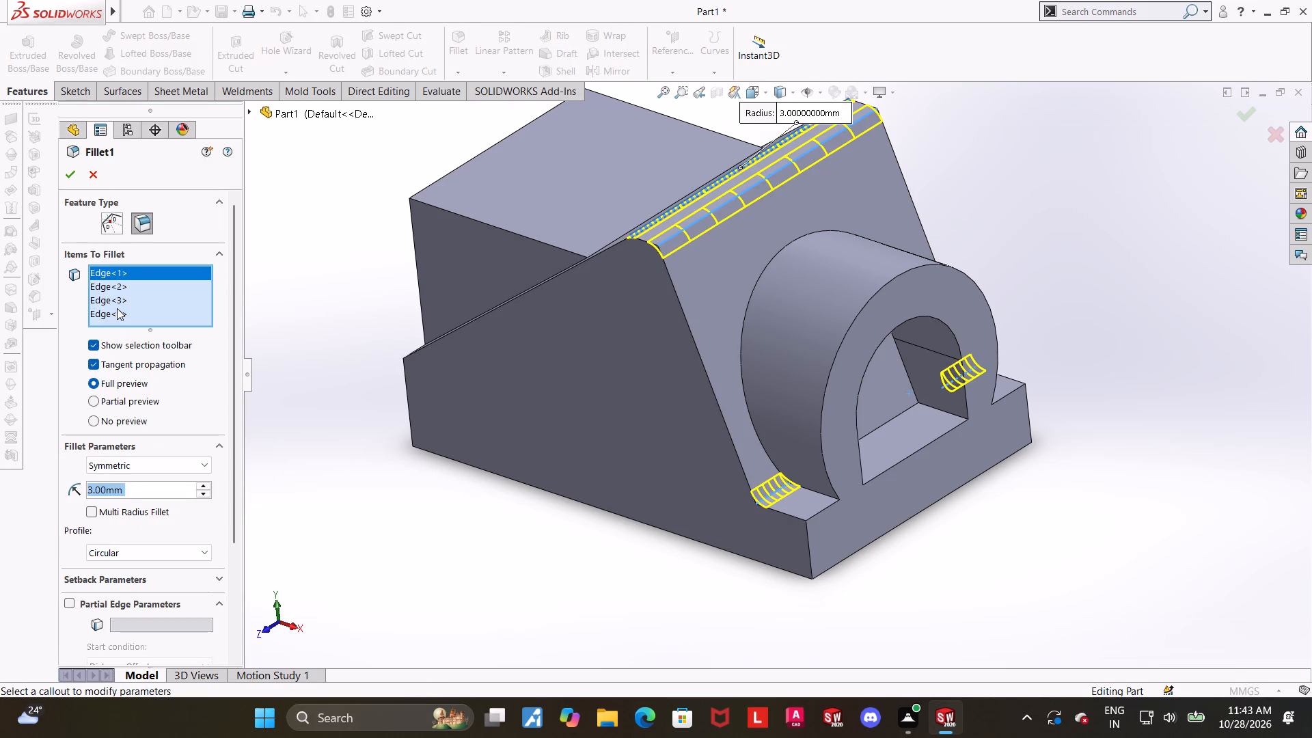
pyautogui.click(118, 308)
pyautogui.rightClick(119, 308)
pyautogui.click(142, 342)
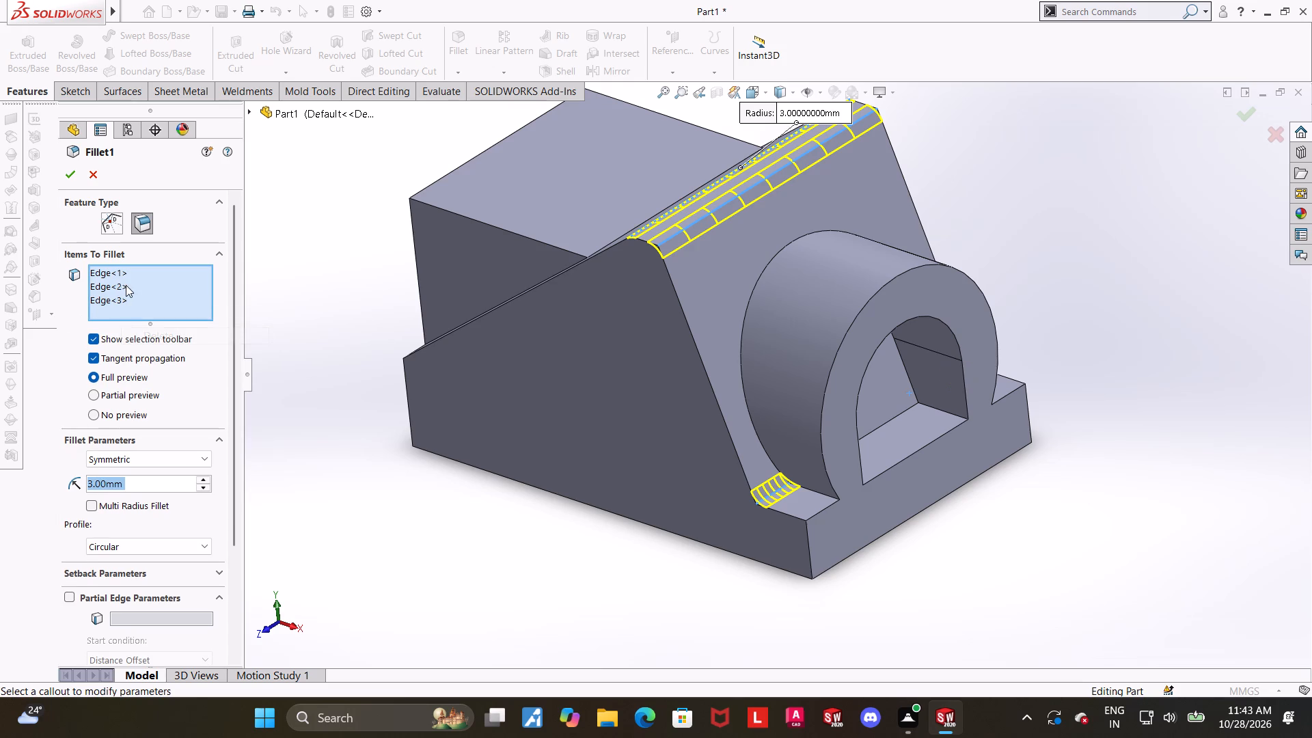
pyautogui.click(126, 295)
pyautogui.rightClick(126, 295)
pyautogui.click(139, 319)
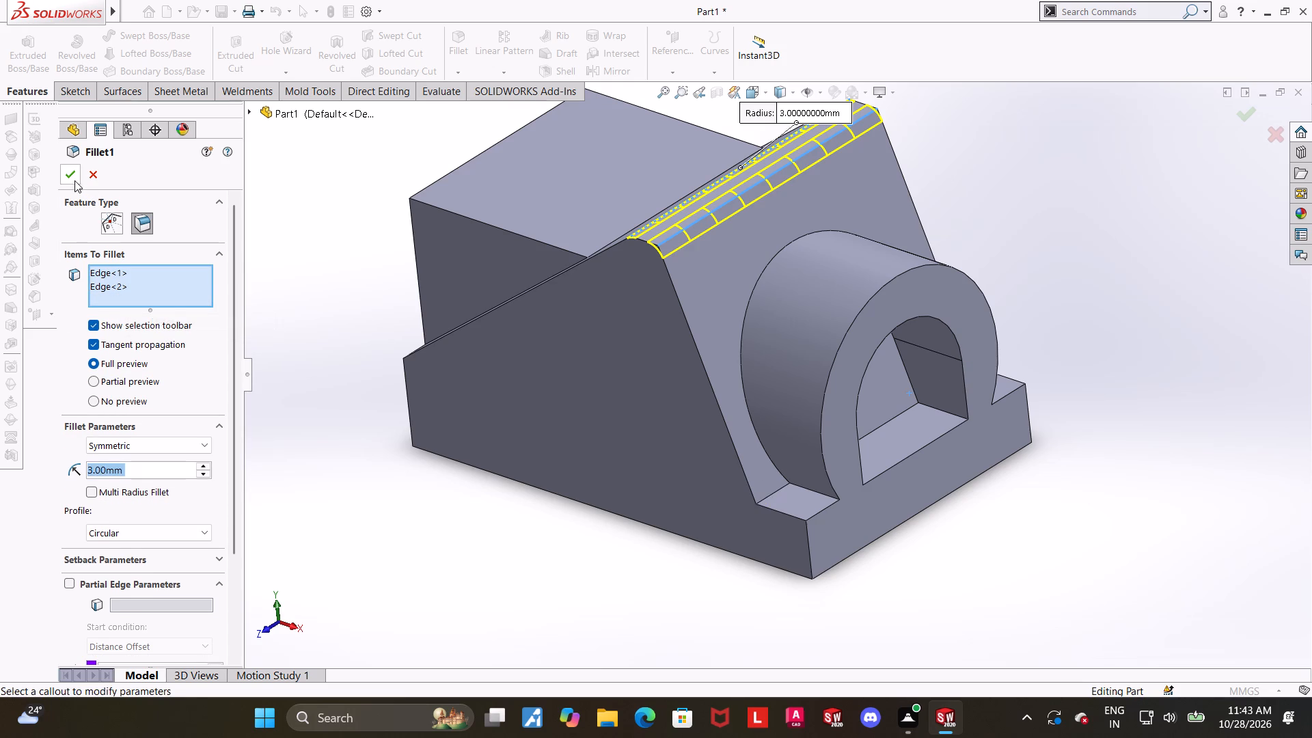
pyautogui.click(74, 180)
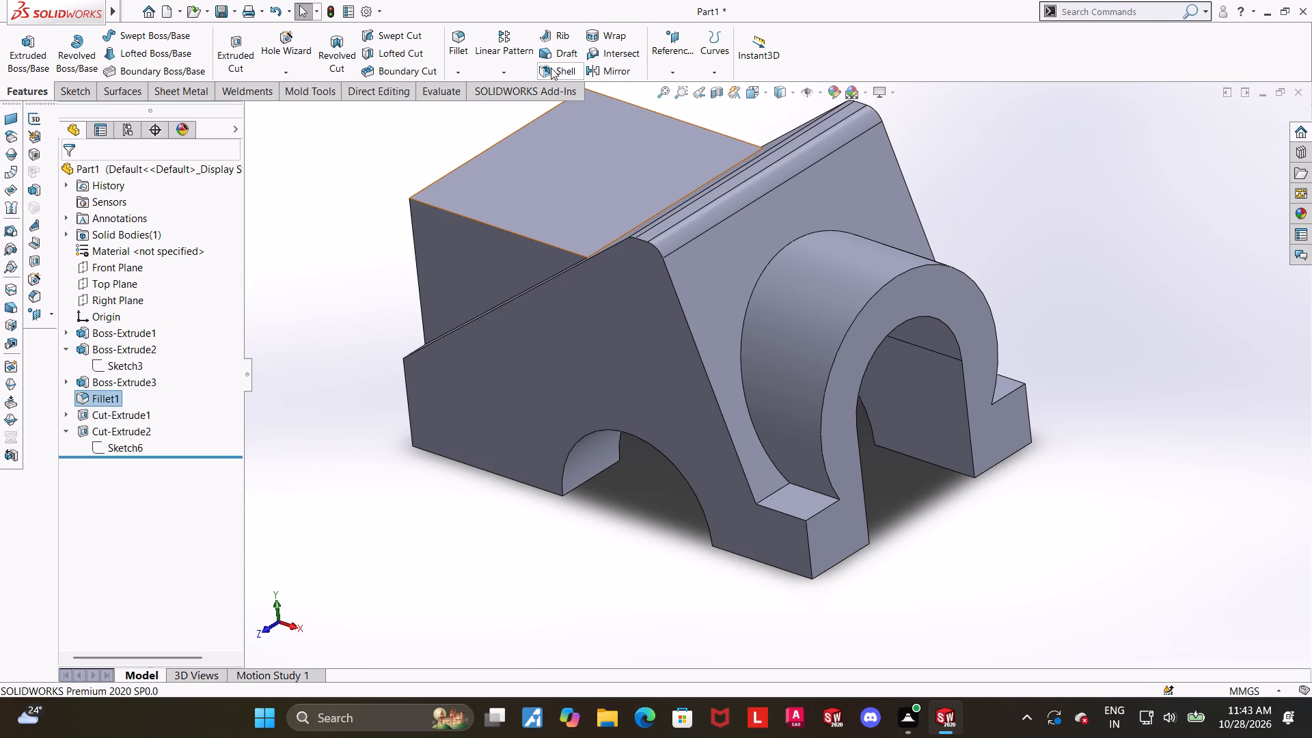
# Fillet the two short edges where the sloped face meets the base ledges beside the arched boss with a 5 mm radius.
pyautogui.click(463, 55)
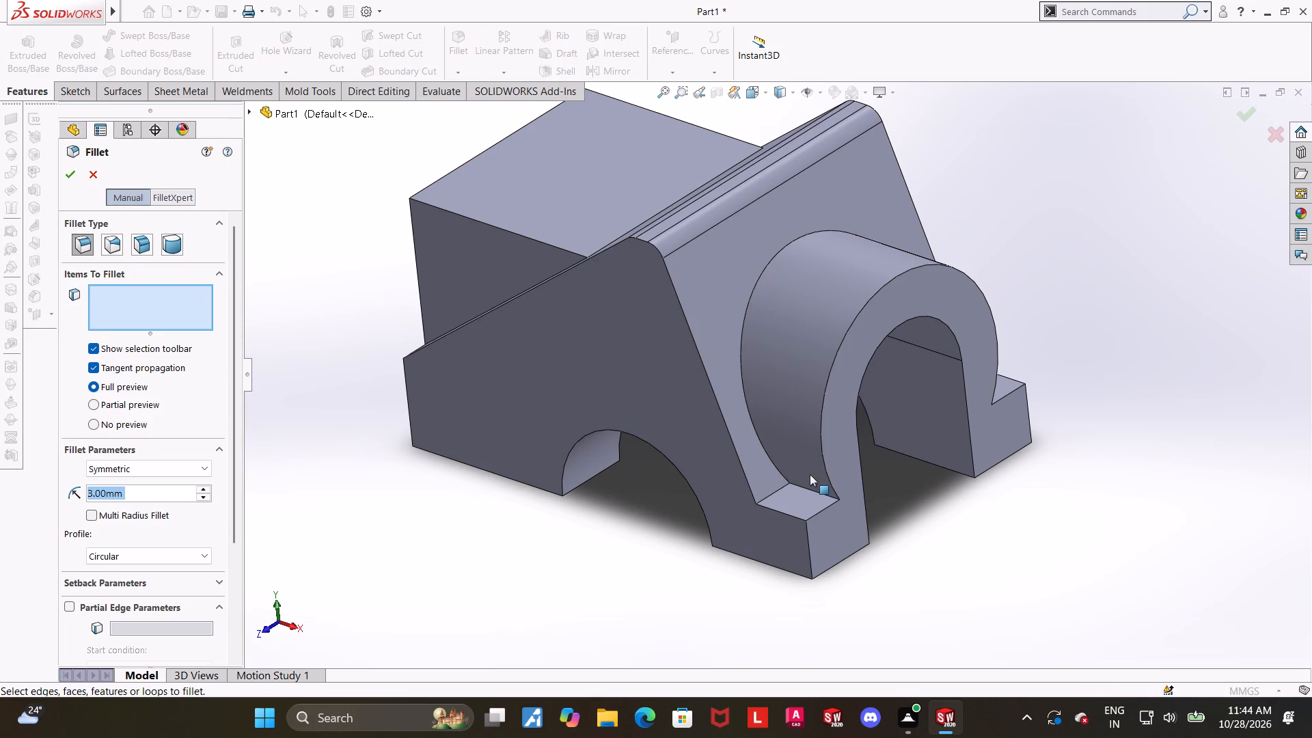
pyautogui.click(780, 487)
pyautogui.moveTo(1210, 352); pyautogui.dragTo(1150, 427, button='middle')
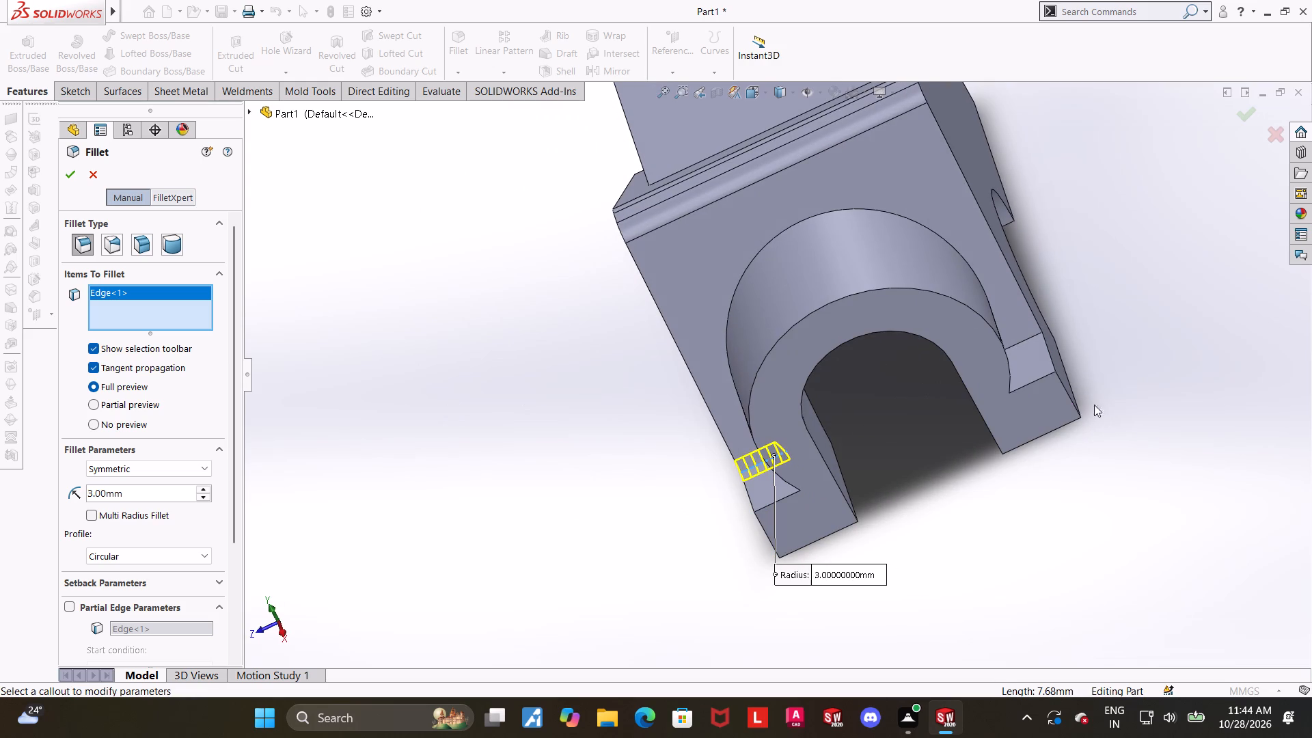
pyautogui.click(1030, 338)
pyautogui.moveTo(1090, 413); pyautogui.dragTo(1108, 354, button='middle')
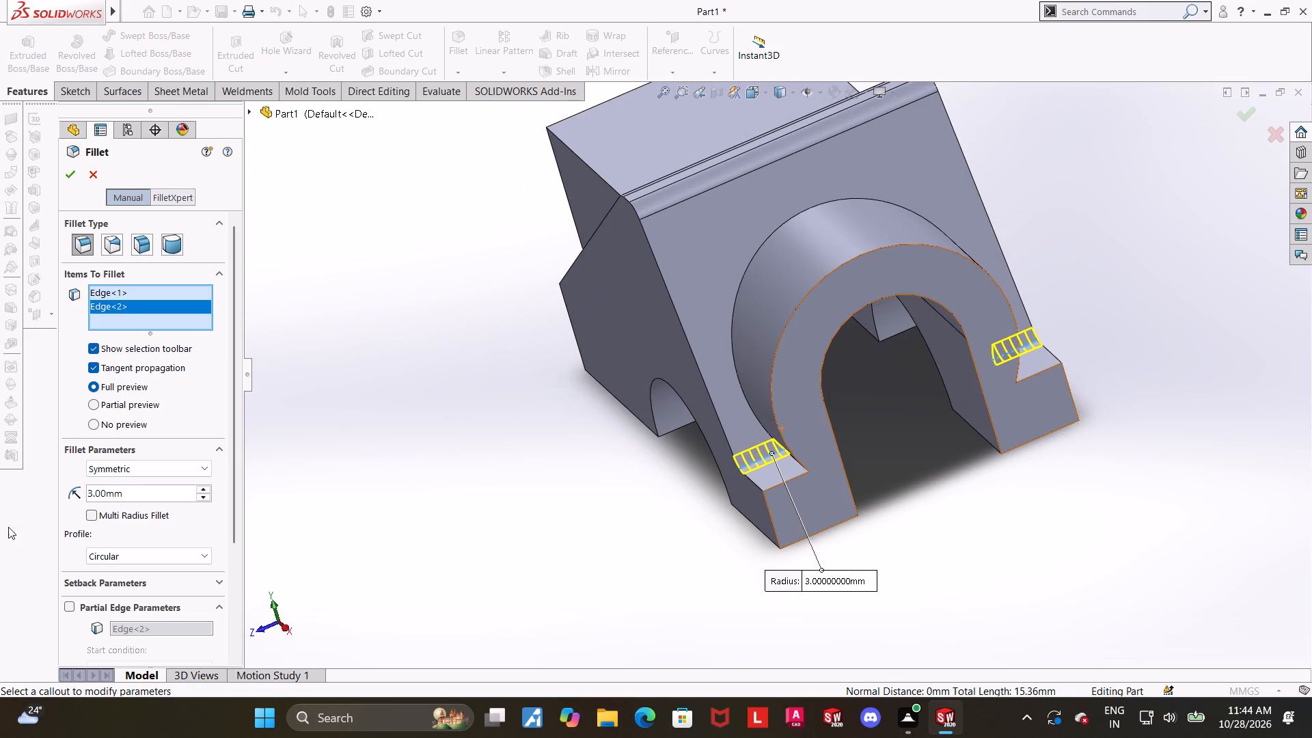
pyautogui.click(170, 483)
pyautogui.click(167, 487)
pyautogui.moveTo(167, 489); pyautogui.dragTo(0, 519)
pyautogui.press('5')
pyautogui.press('Return')
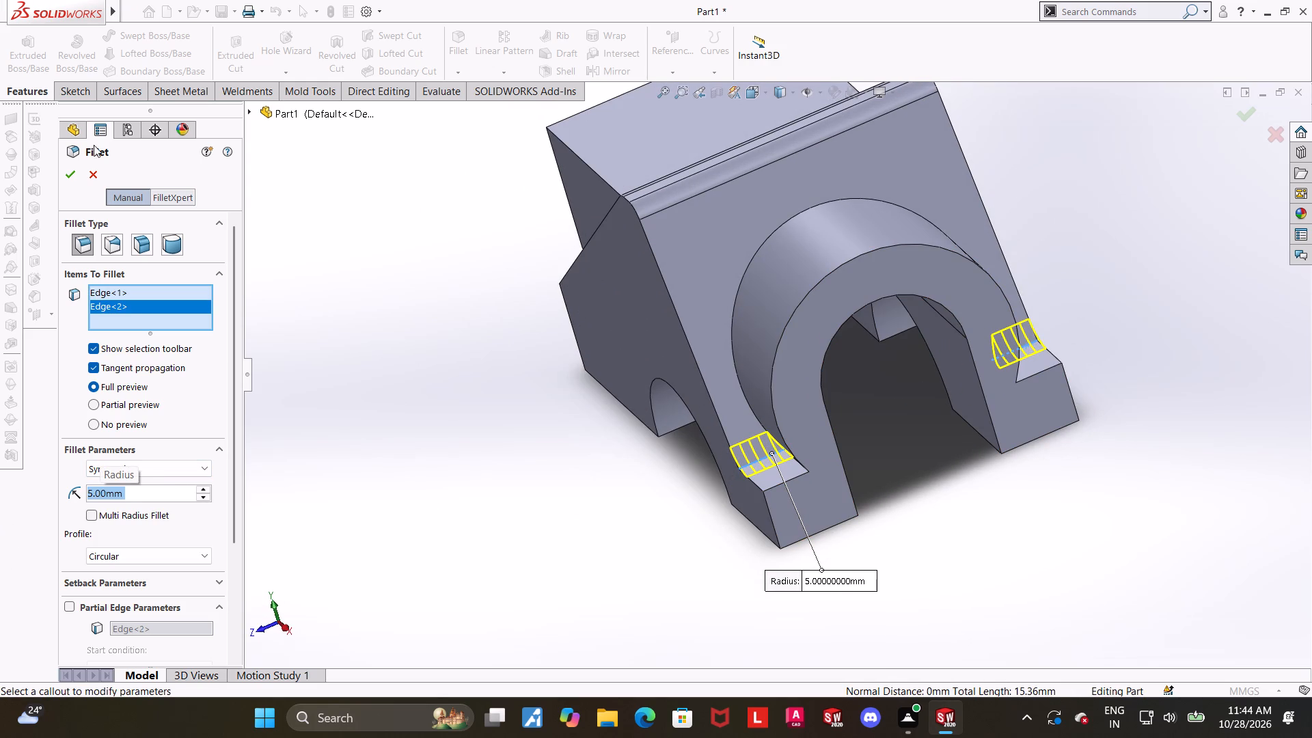
pyautogui.click(70, 180)
pyautogui.click(564, 424)
# Examine the filleted part at several angles and in the top view, with the display style set to Hidden Lines Removed.
pyautogui.moveTo(642, 502); pyautogui.dragTo(668, 454, button='middle')
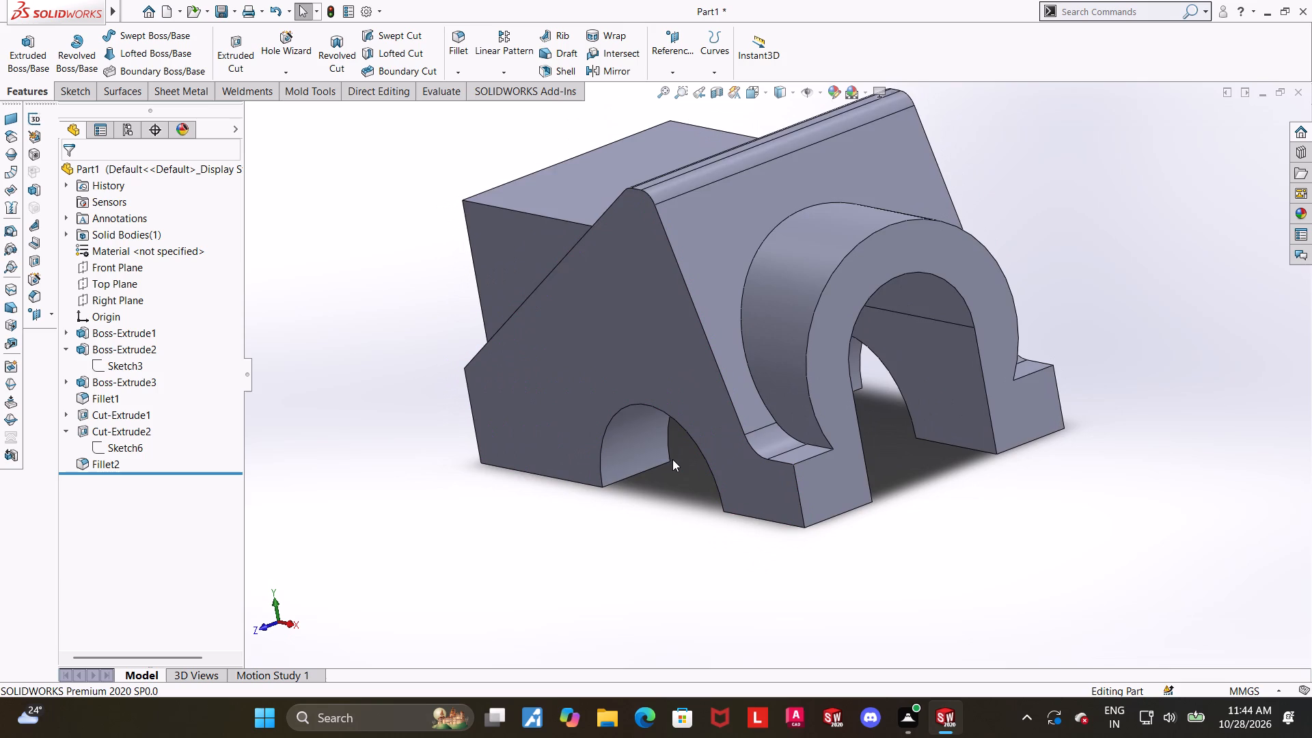
pyautogui.scroll(1, 672, 459)
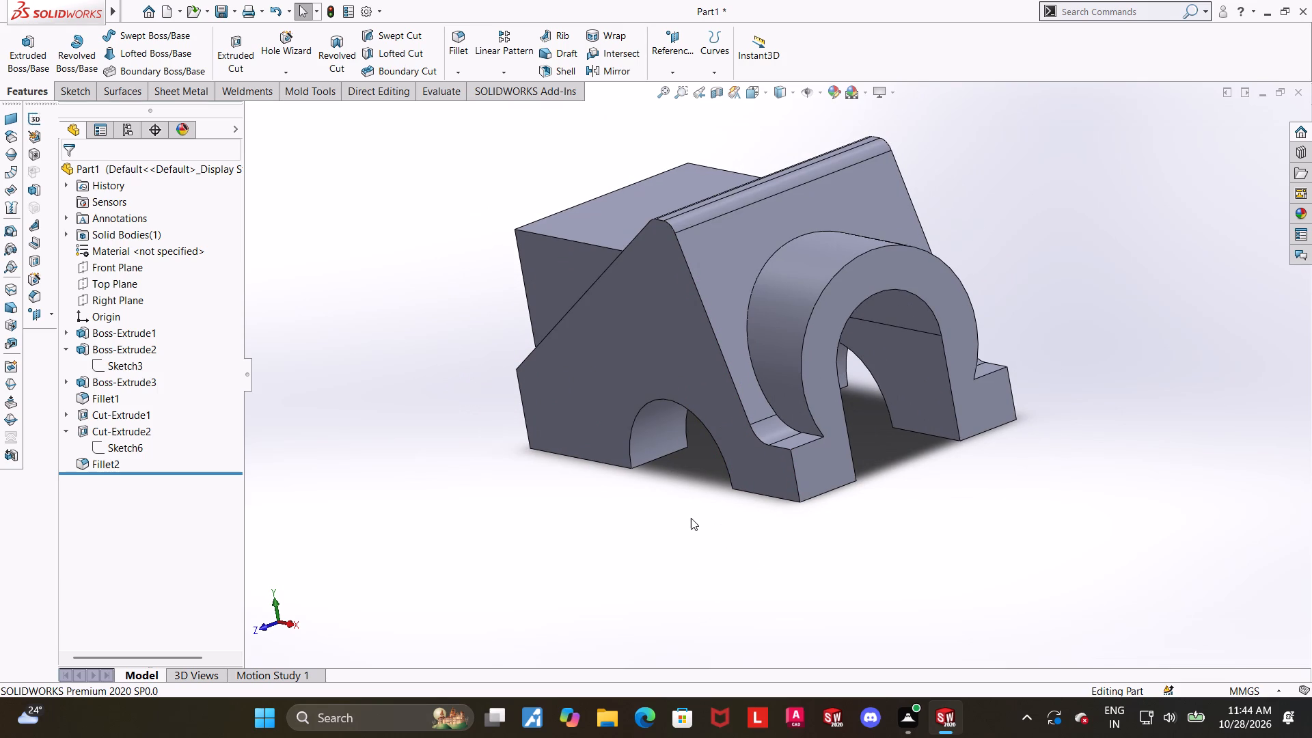
pyautogui.moveTo(628, 478); pyautogui.dragTo(681, 514, button='middle')
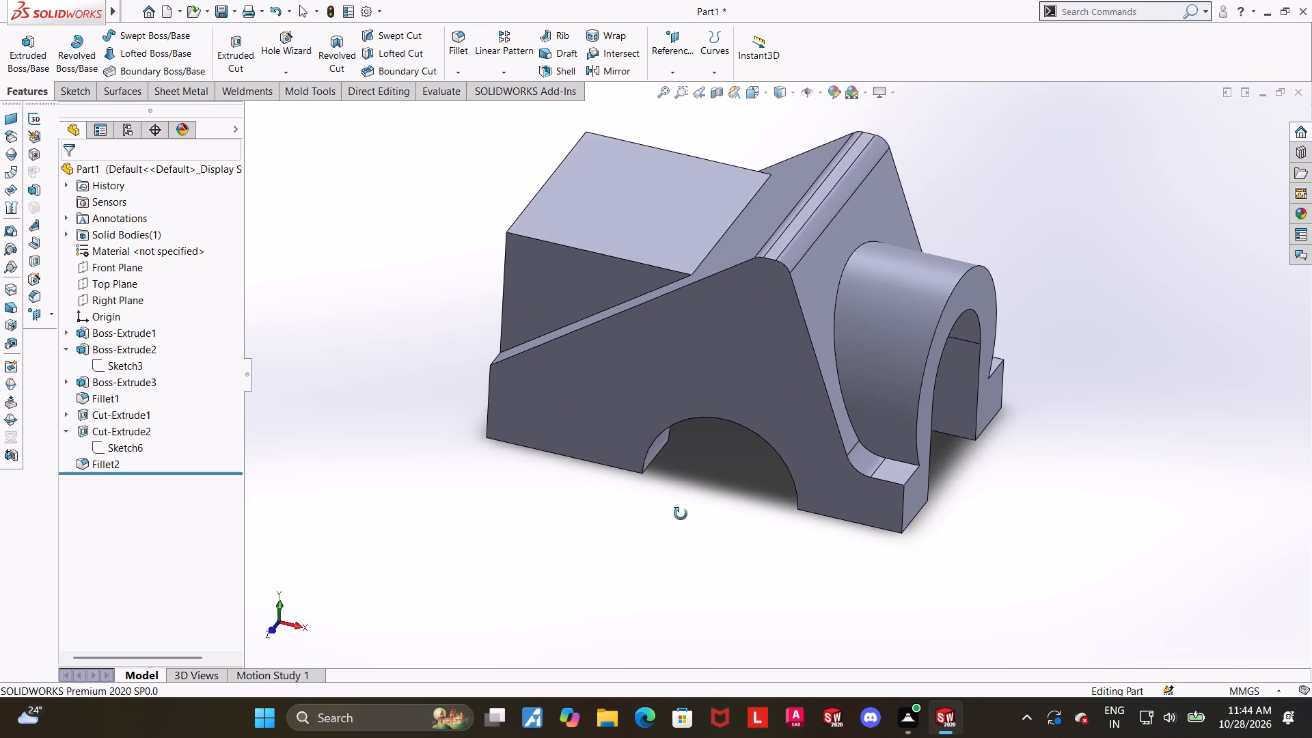
pyautogui.moveTo(681, 514); pyautogui.dragTo(712, 462, button='middle')
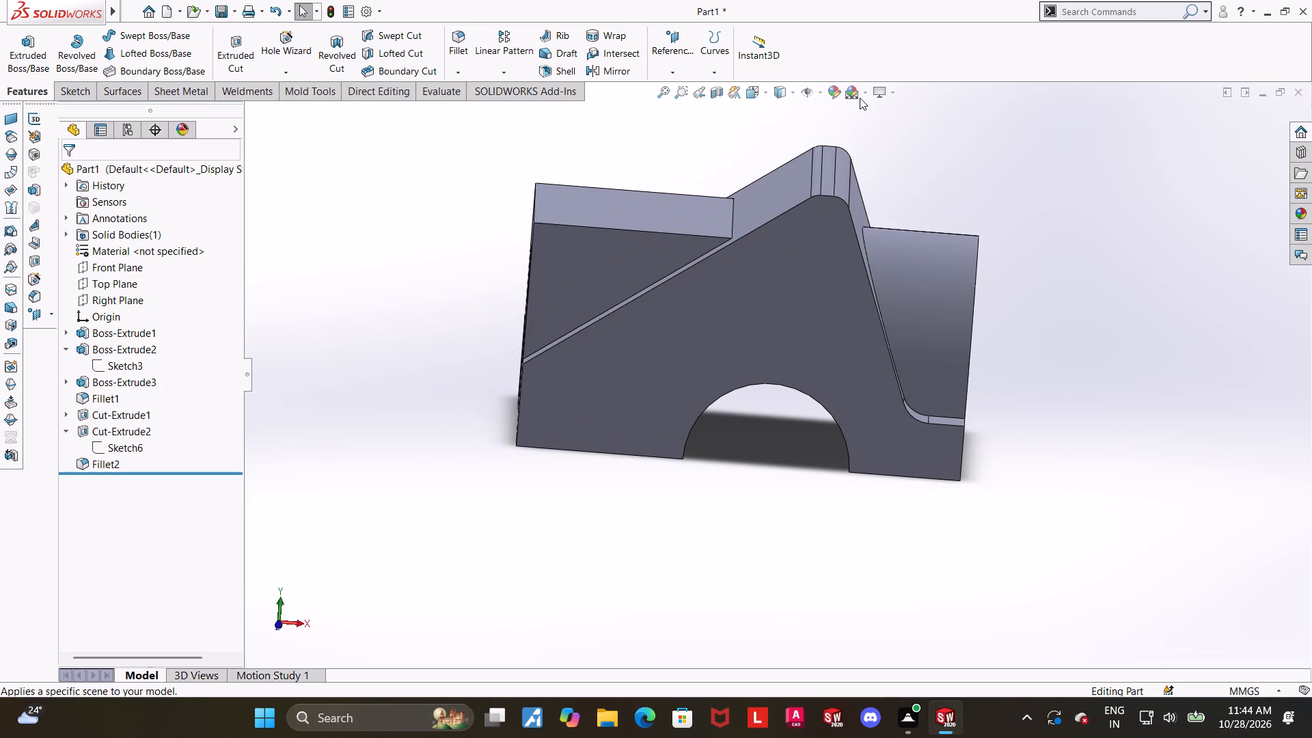
pyautogui.click(752, 96)
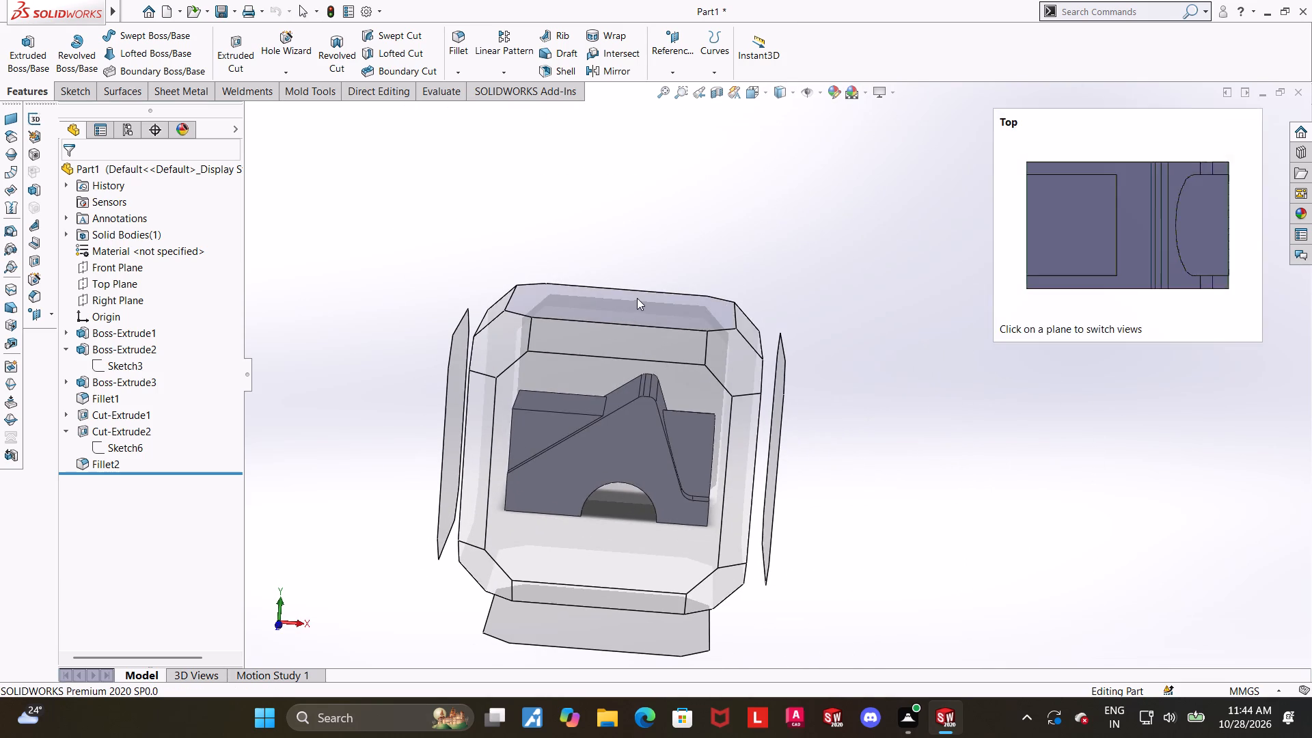
pyautogui.click(637, 298)
pyautogui.click(784, 95)
pyautogui.click(787, 143)
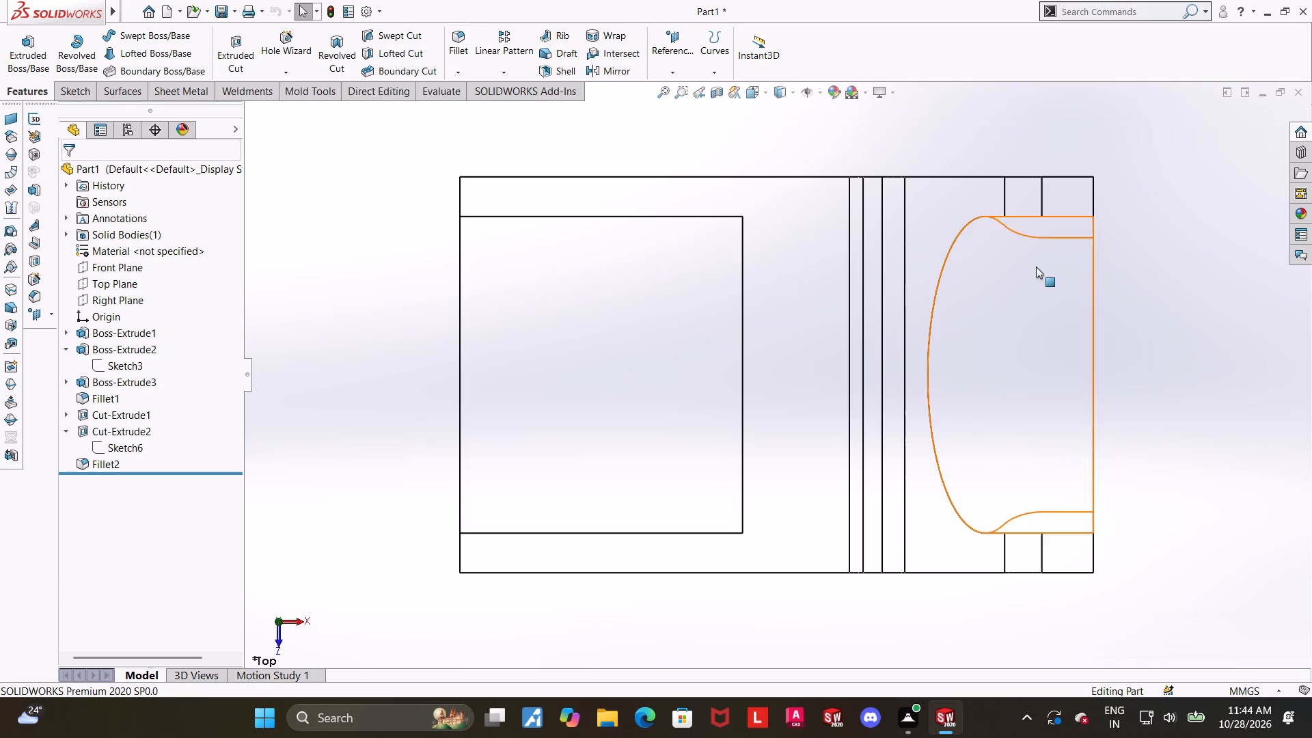
pyautogui.scroll(2, 1211, 377)
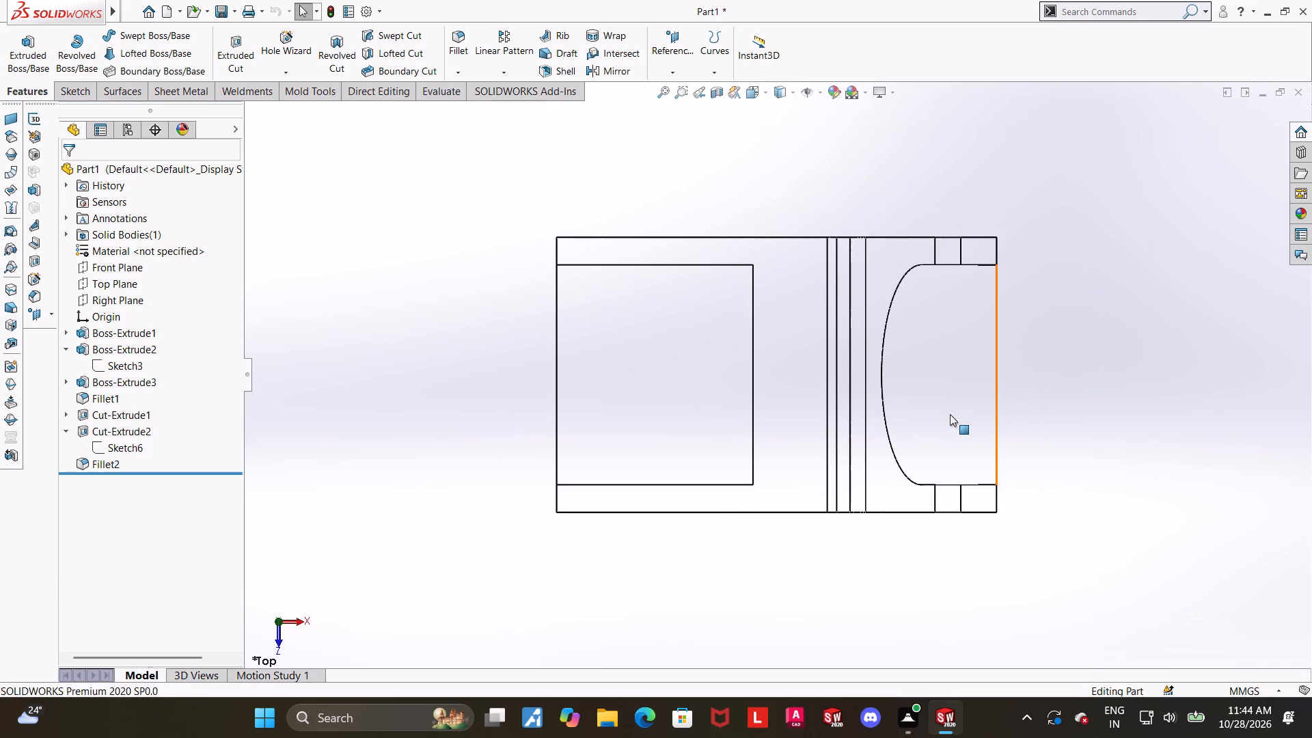
pyautogui.scroll(-1, 946, 413)
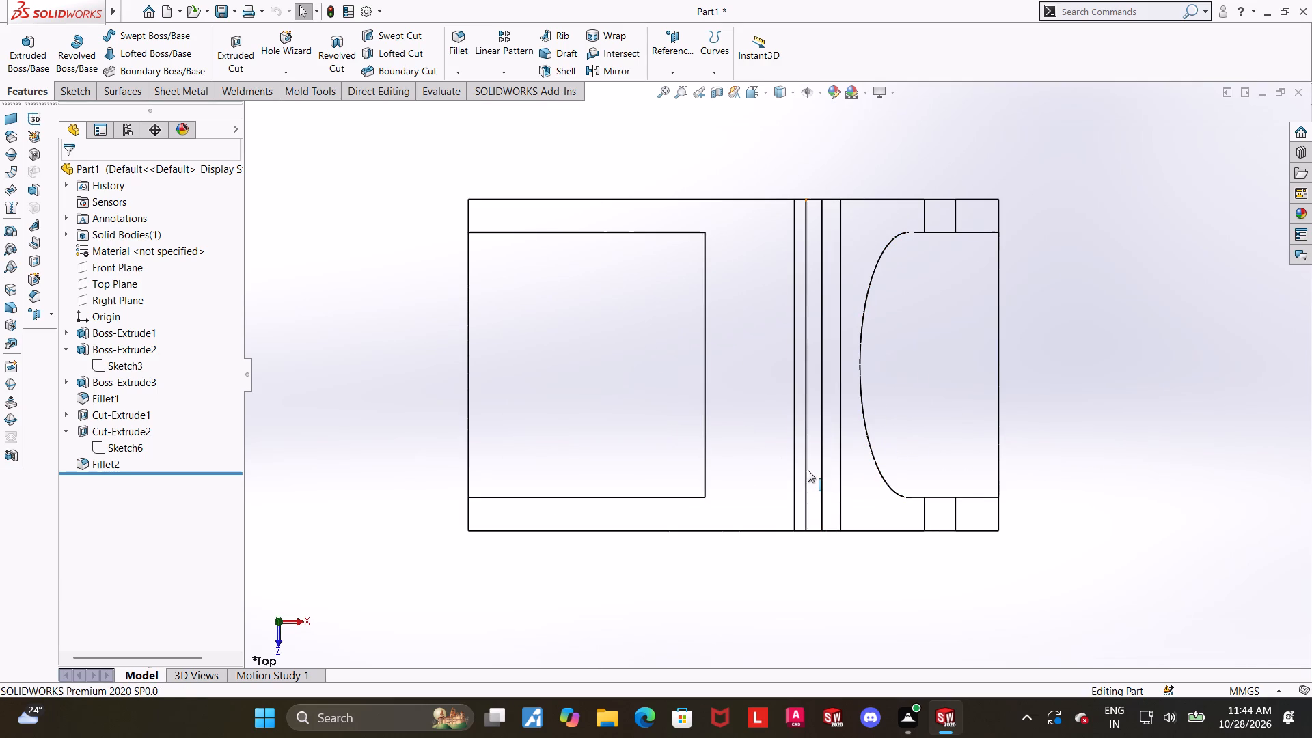
pyautogui.moveTo(806, 497); pyautogui.dragTo(799, 95, button='middle')
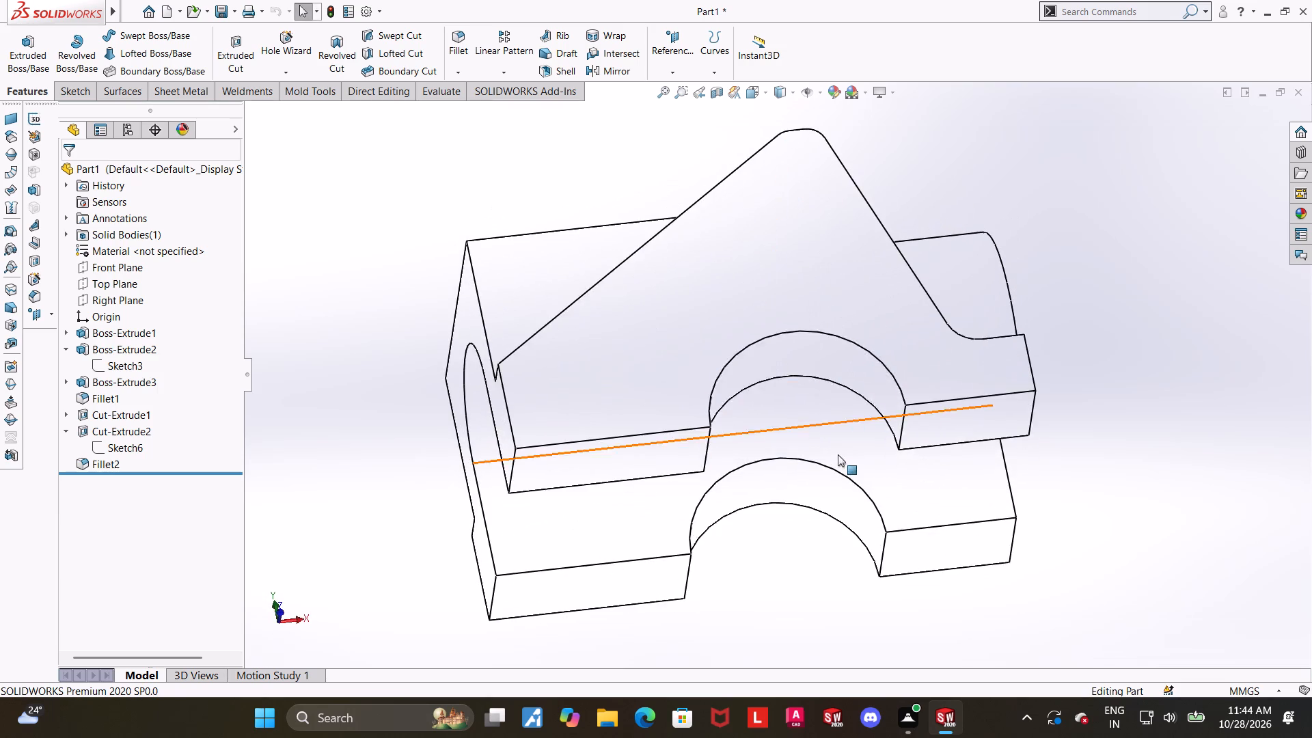
pyautogui.moveTo(821, 448); pyautogui.dragTo(786, 299, button='middle')
# Examine the part's outline in the bottom view and the back view.
pyautogui.click(752, 100)
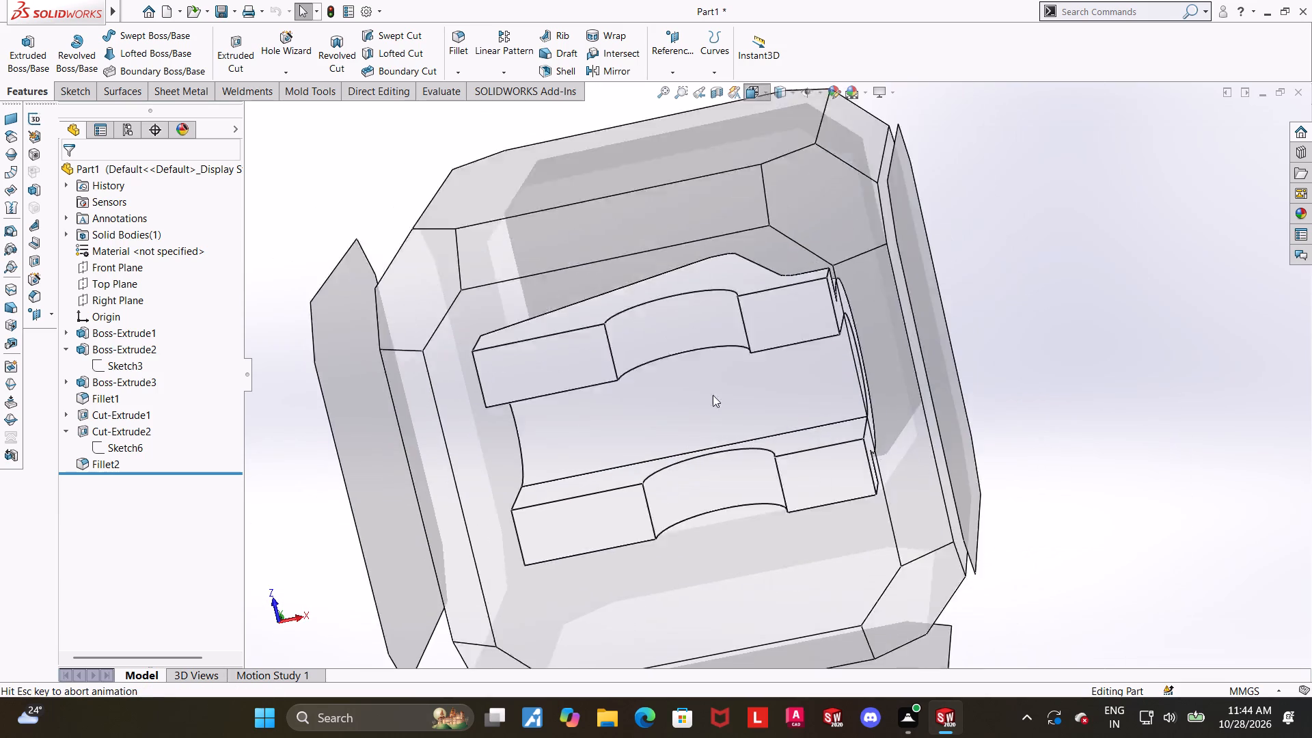
pyautogui.click(625, 492)
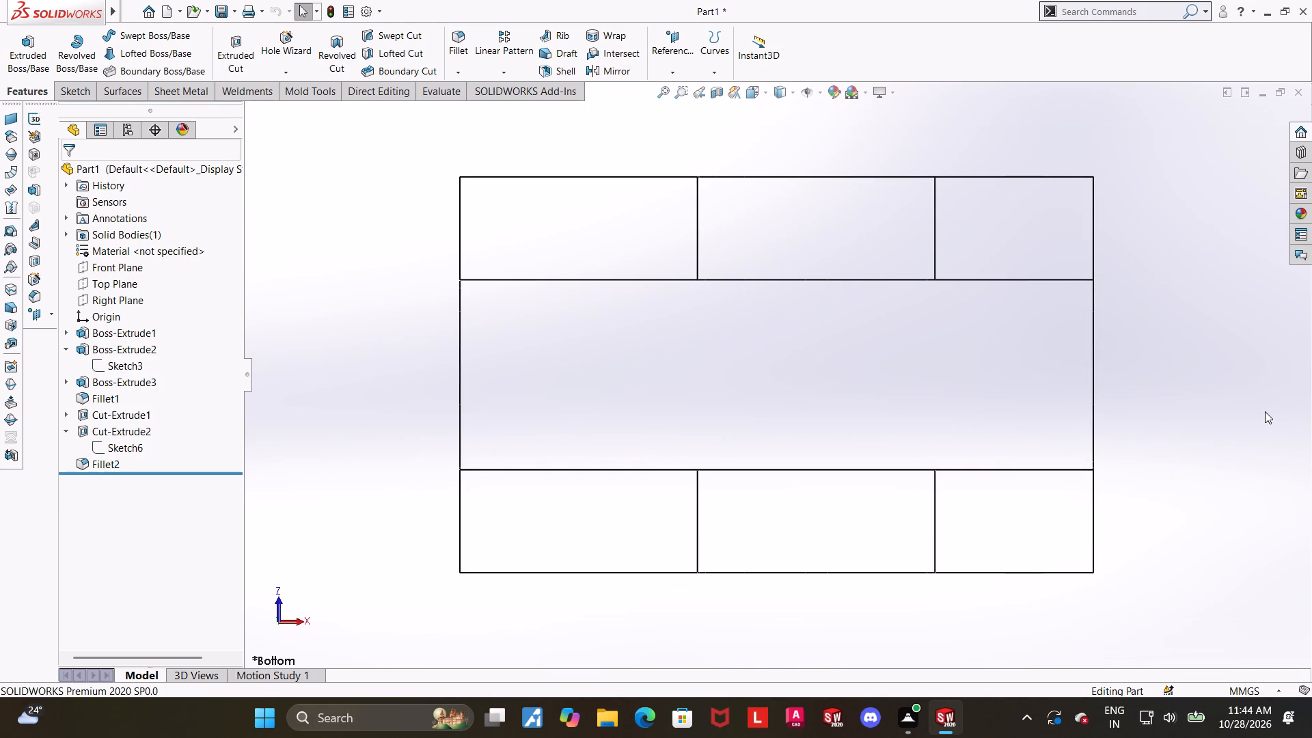
pyautogui.scroll(3, 1257, 407)
pyautogui.scroll(-3, 968, 282)
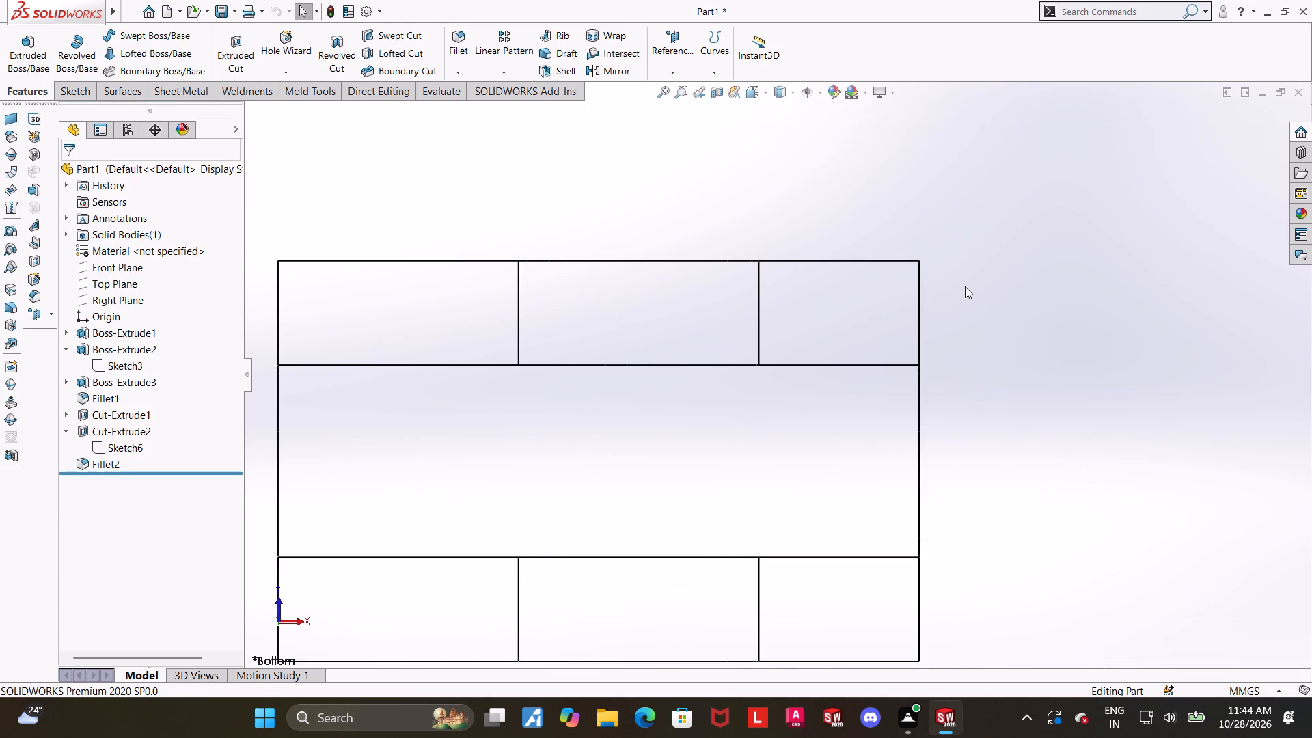
pyautogui.moveTo(965, 287); pyautogui.dragTo(977, 672, button='middle')
pyautogui.click(749, 99)
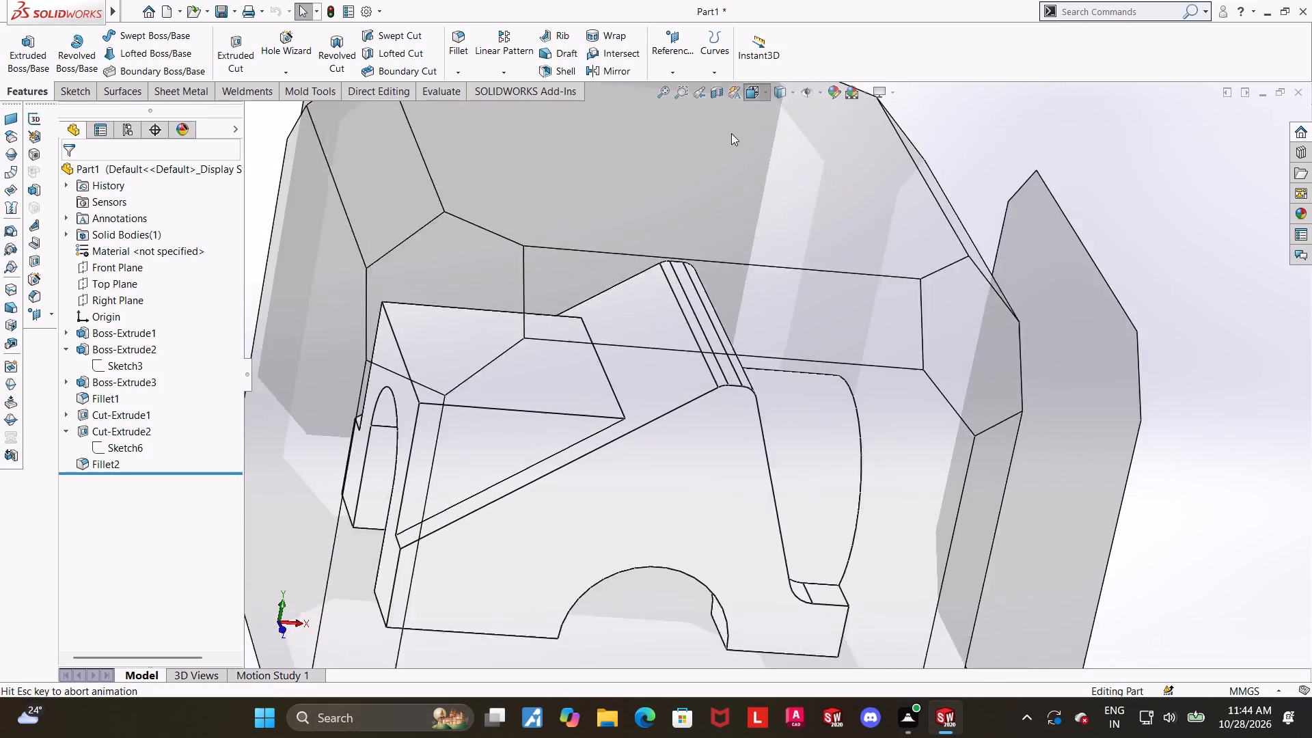
pyautogui.click(649, 283)
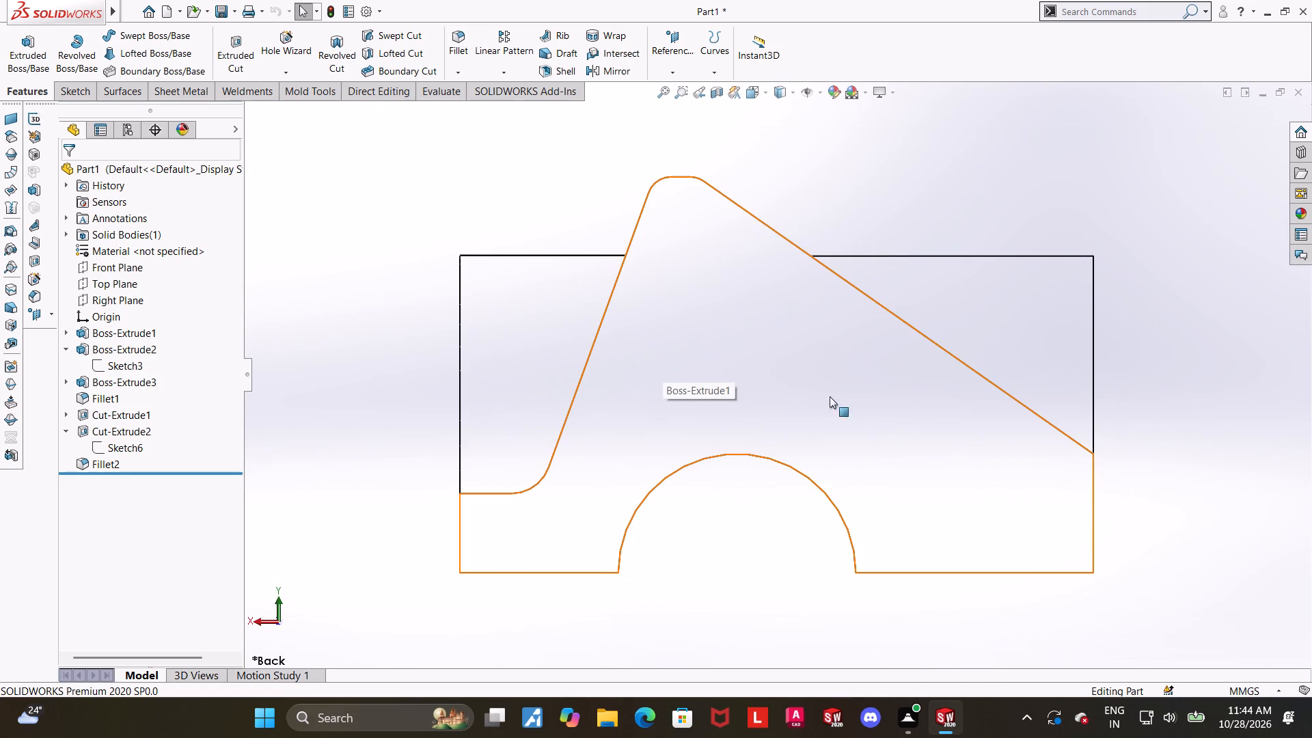
# Examine the part's outline in the right view and the top view.
pyautogui.moveTo(911, 426); pyautogui.dragTo(505, 456, button='middle')
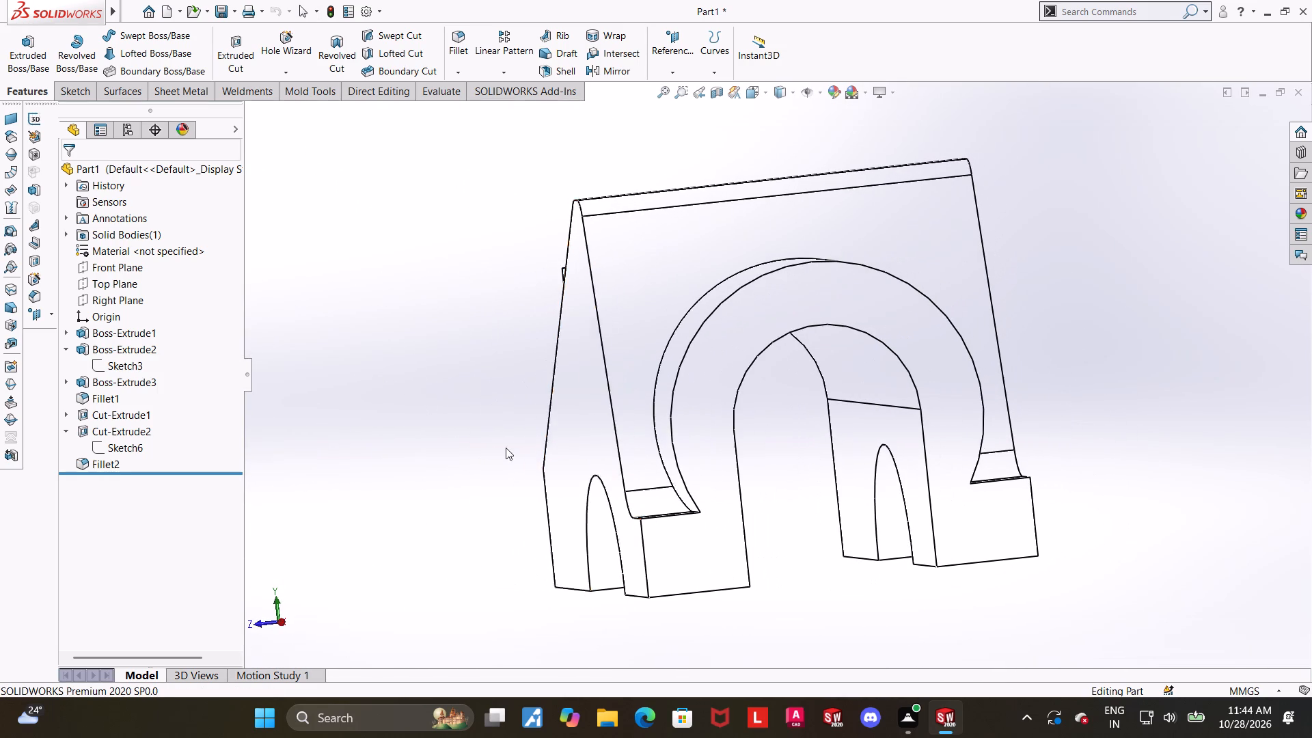
pyautogui.click(756, 95)
pyautogui.click(657, 384)
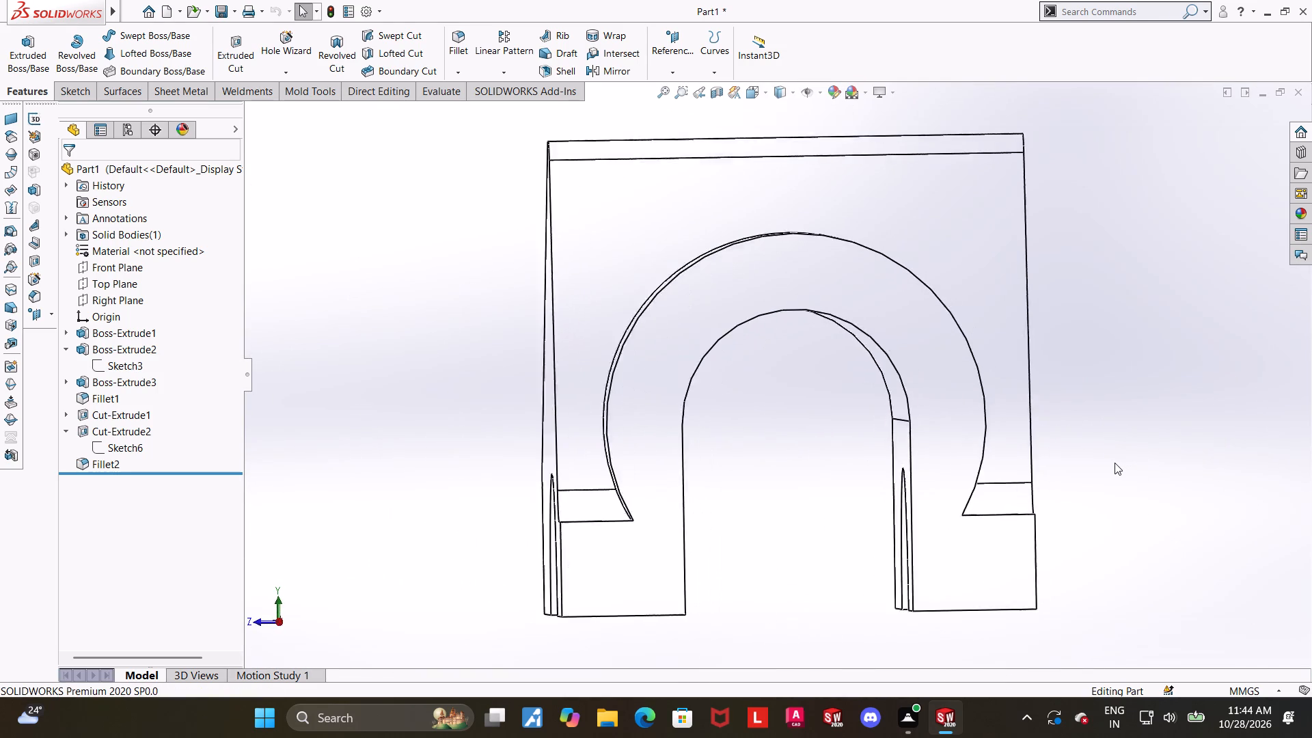
pyautogui.scroll(2, 1104, 461)
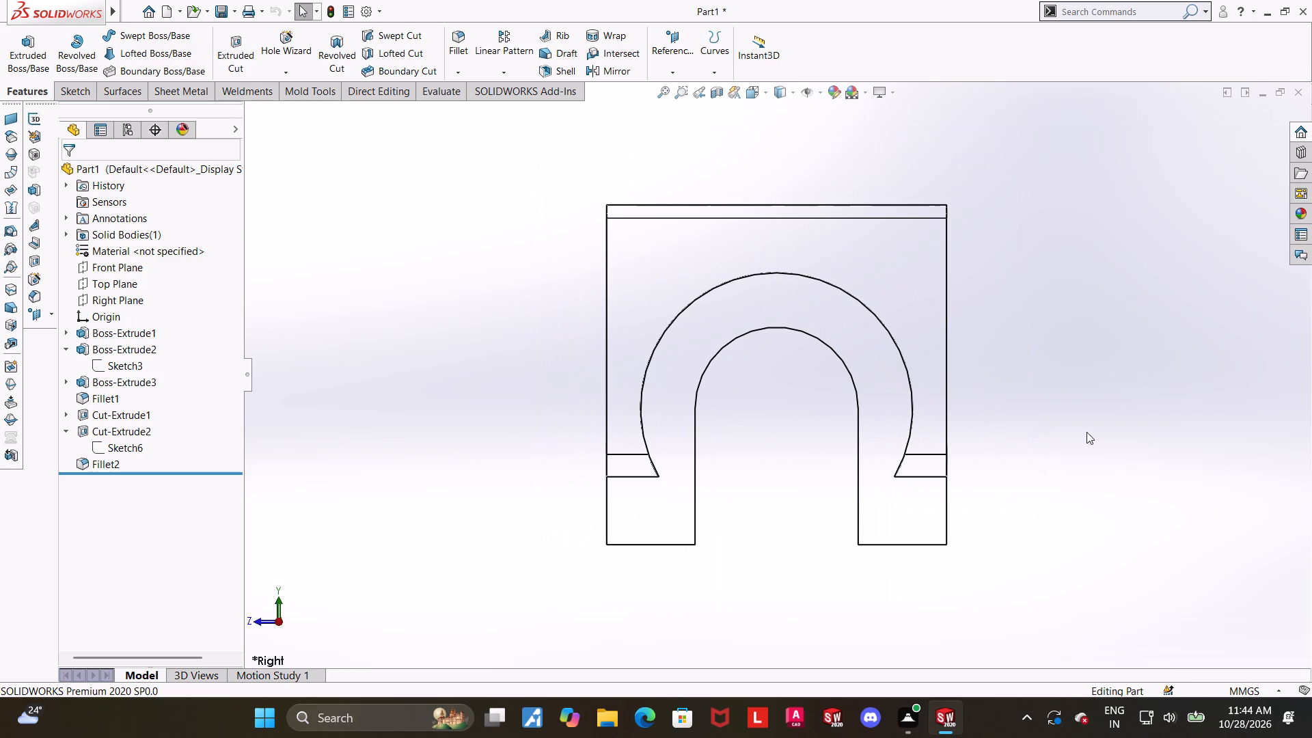
pyautogui.scroll(-1, 1069, 436)
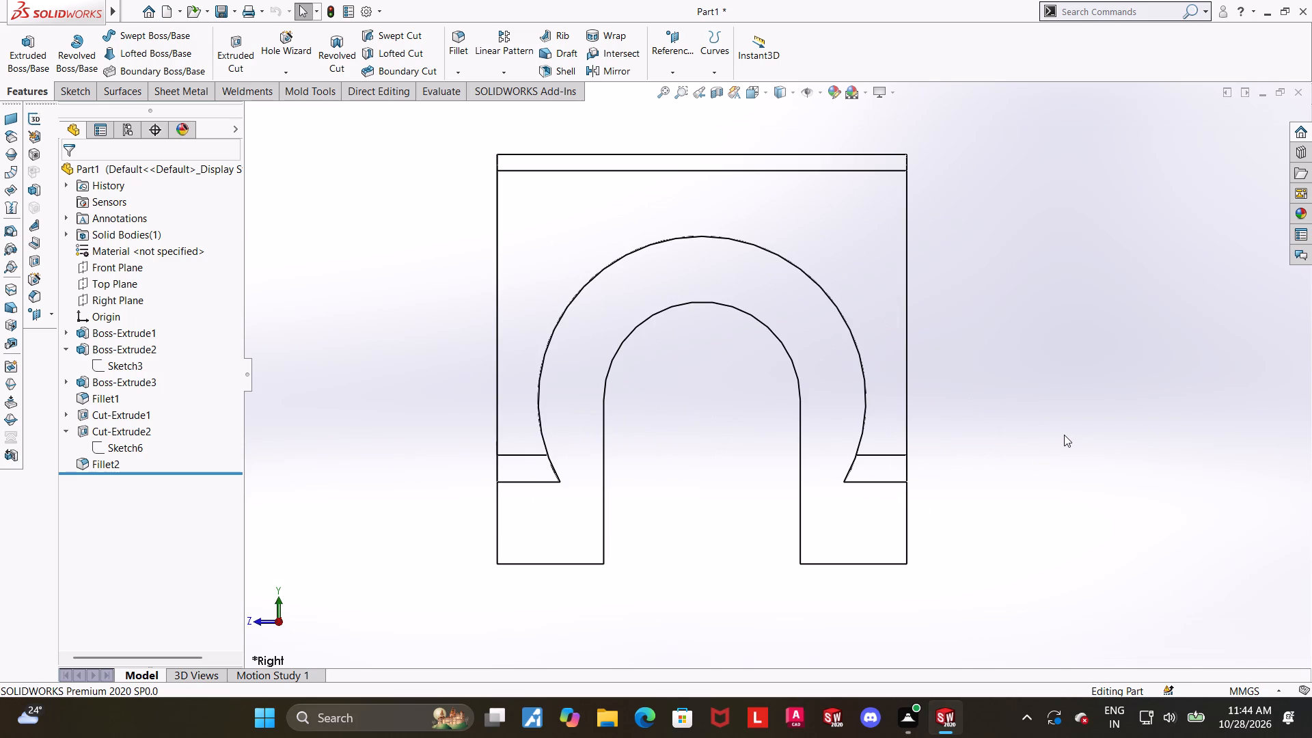
pyautogui.moveTo(849, 438); pyautogui.dragTo(984, 537, button='middle')
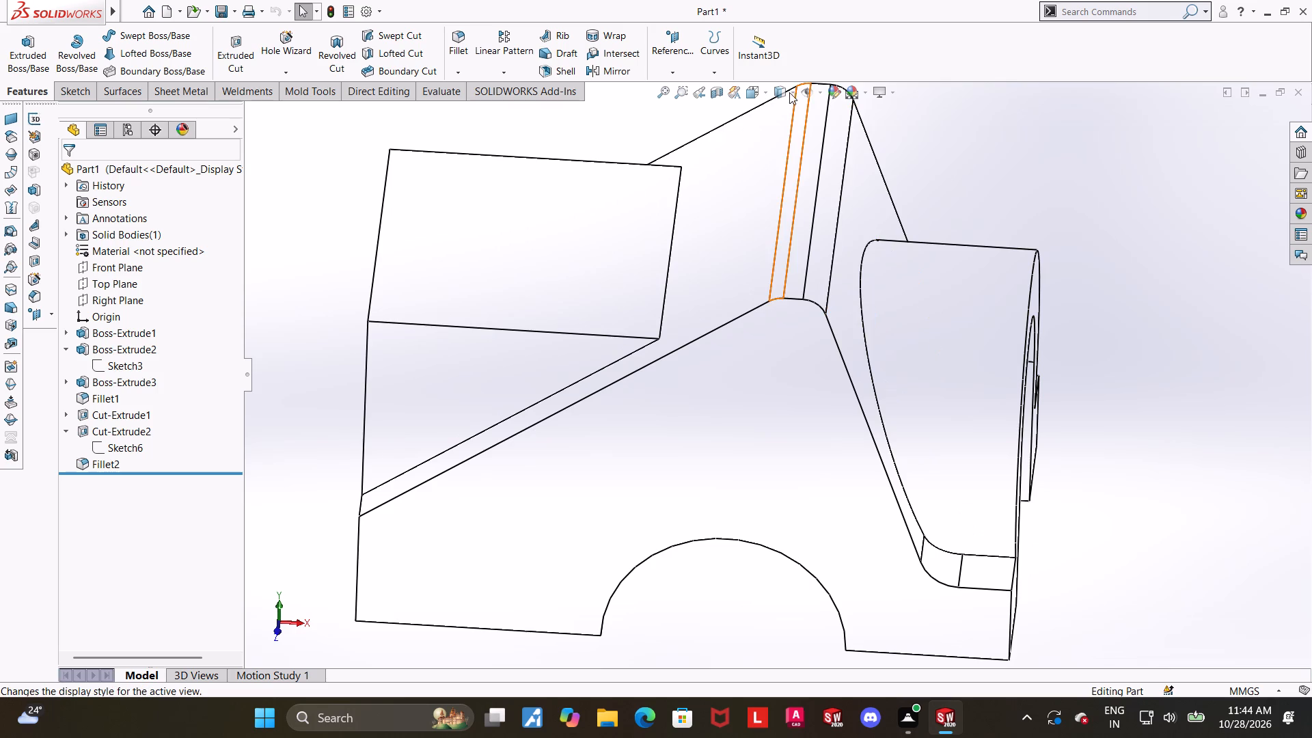
pyautogui.click(752, 92)
pyautogui.click(631, 338)
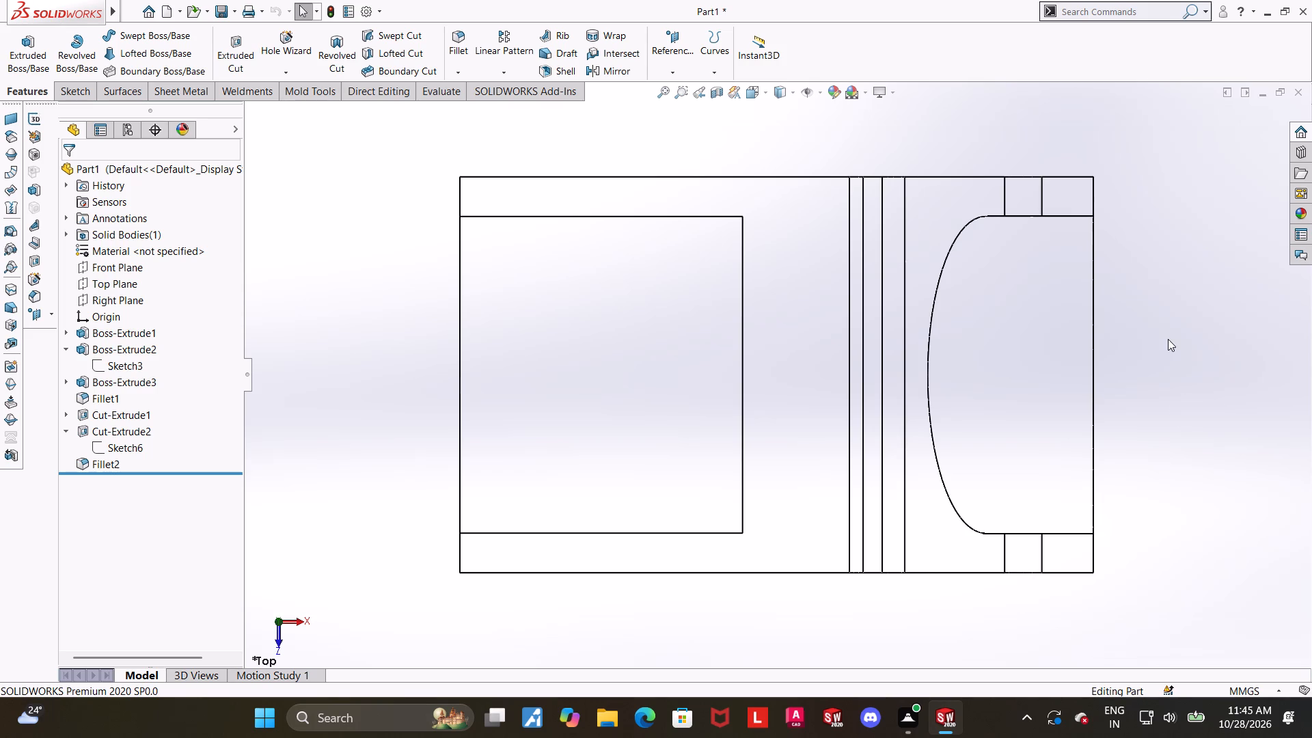
# Show the part in the isometric view with the Shaded With Edges display style.
pyautogui.hotkey('ctrl', '7')
pyautogui.click(787, 88)
pyautogui.click(784, 111)
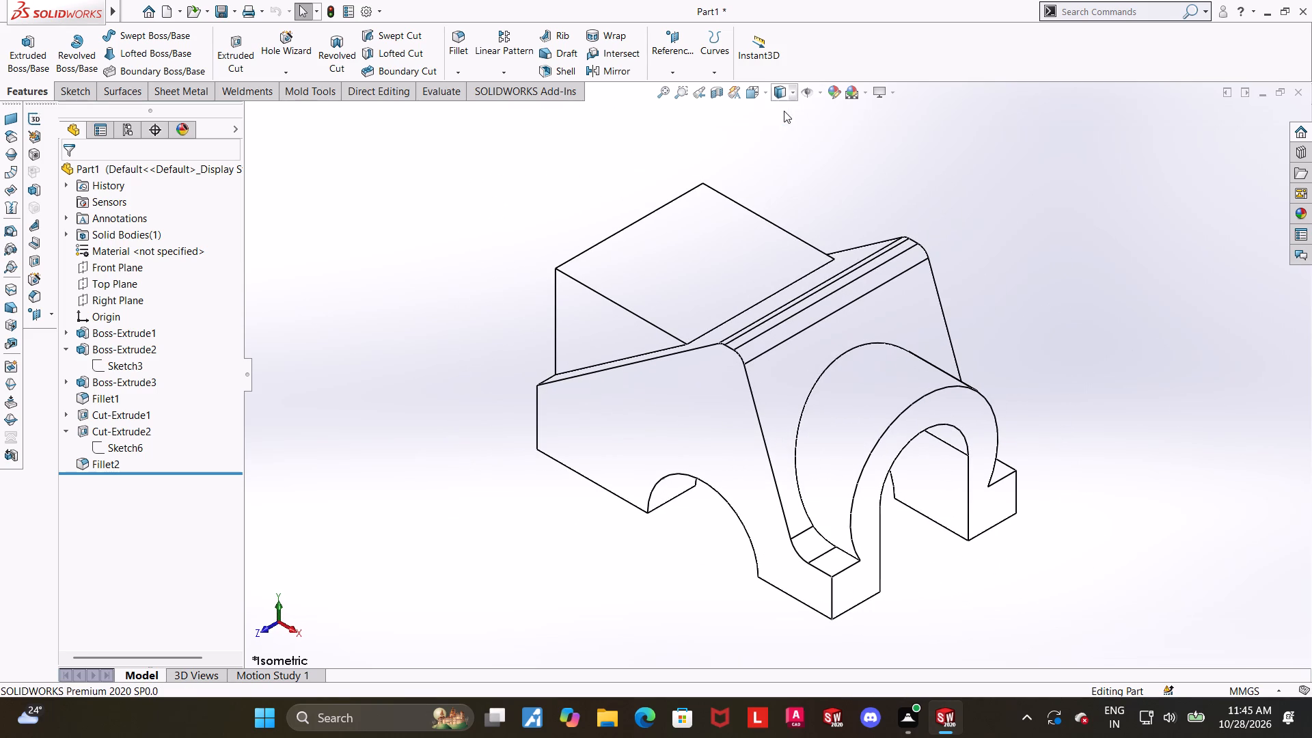
pyautogui.click(1083, 363)
pyautogui.scroll(-1, 989, 511)
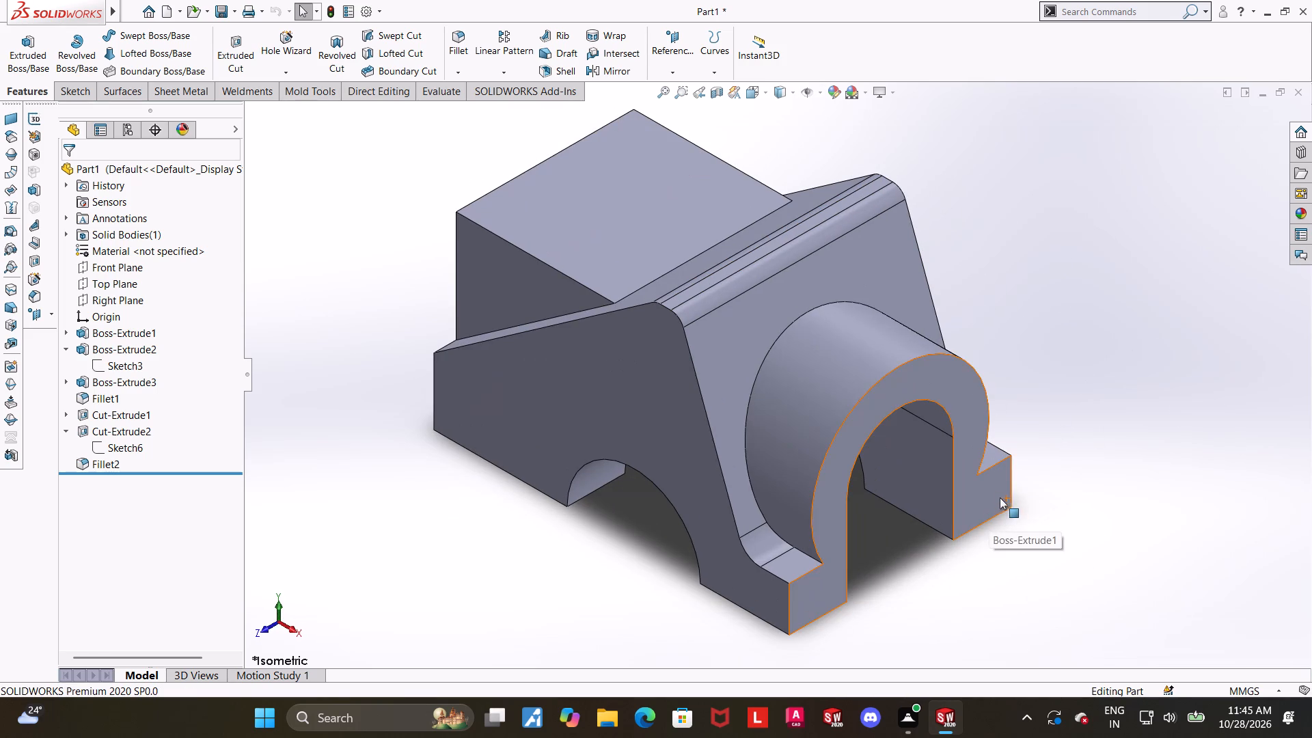
# Apply a medium grey colour from the standard swatches to the whole part's appearance.
pyautogui.rightClick(151, 175)
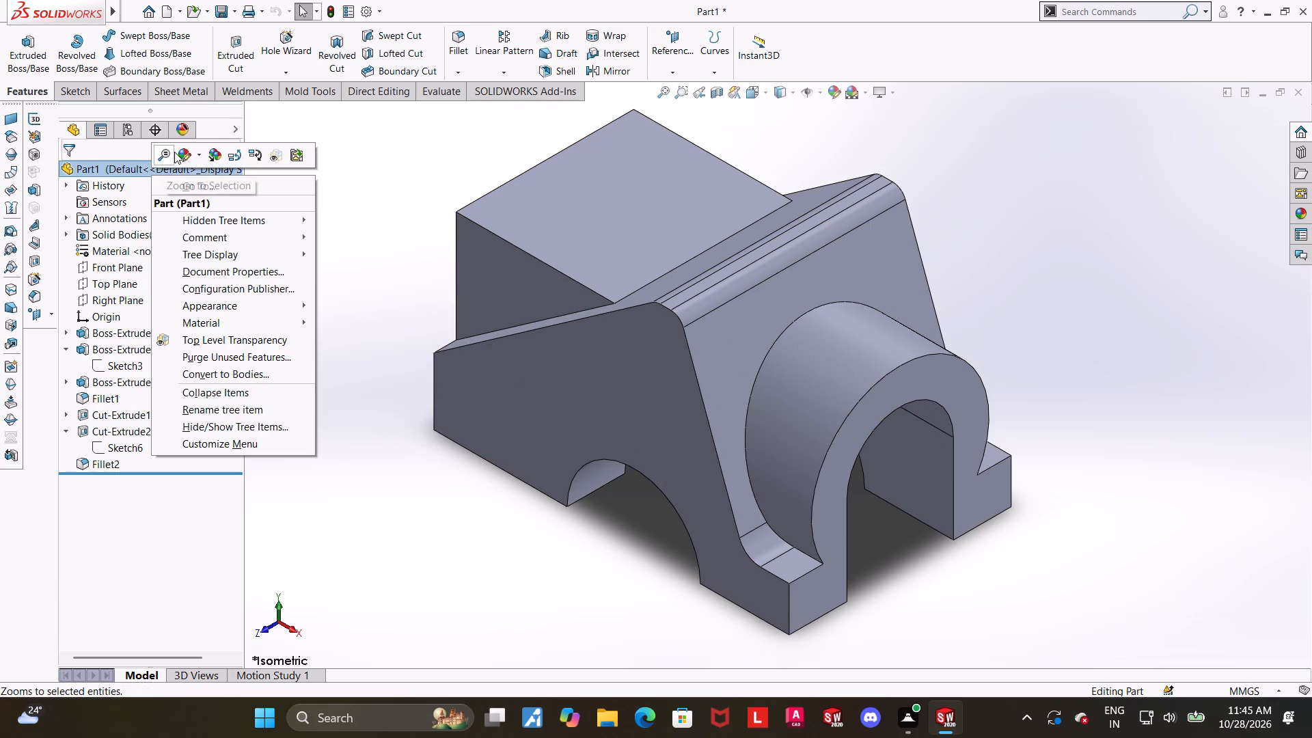
pyautogui.click(182, 151)
pyautogui.click(206, 182)
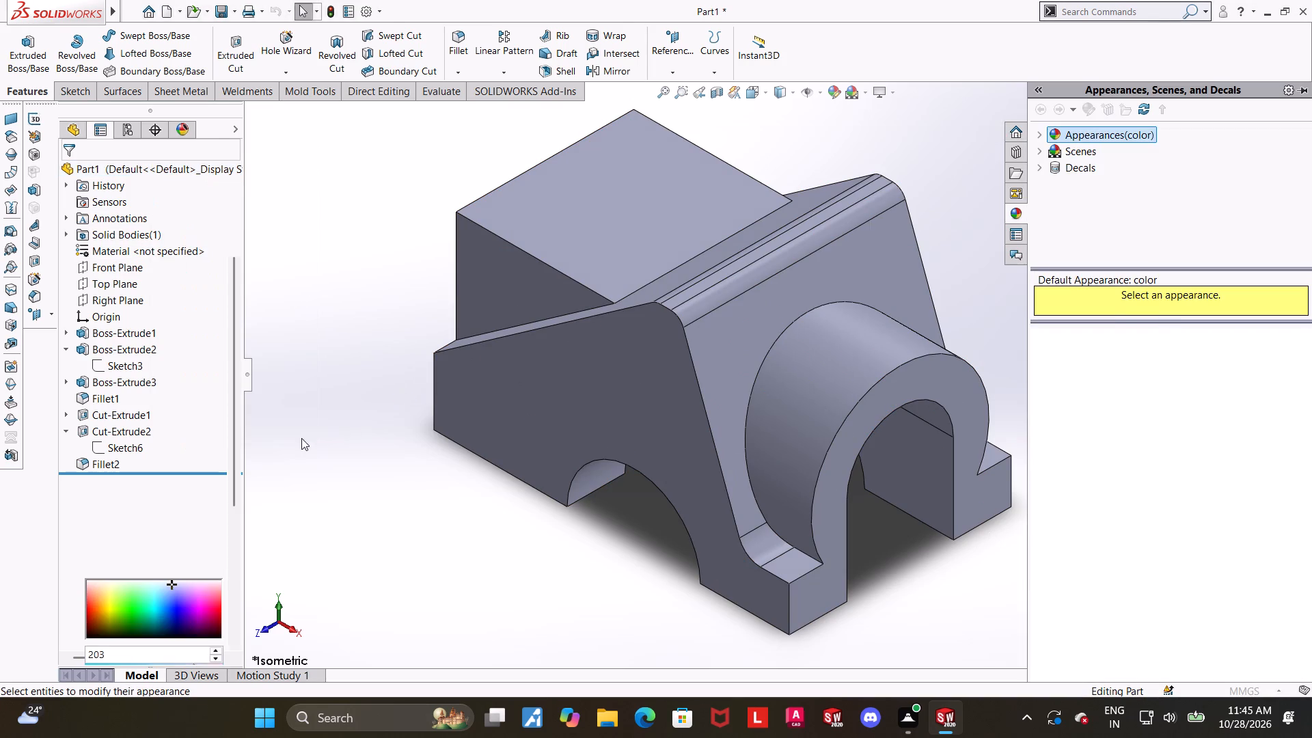
pyautogui.click(184, 517)
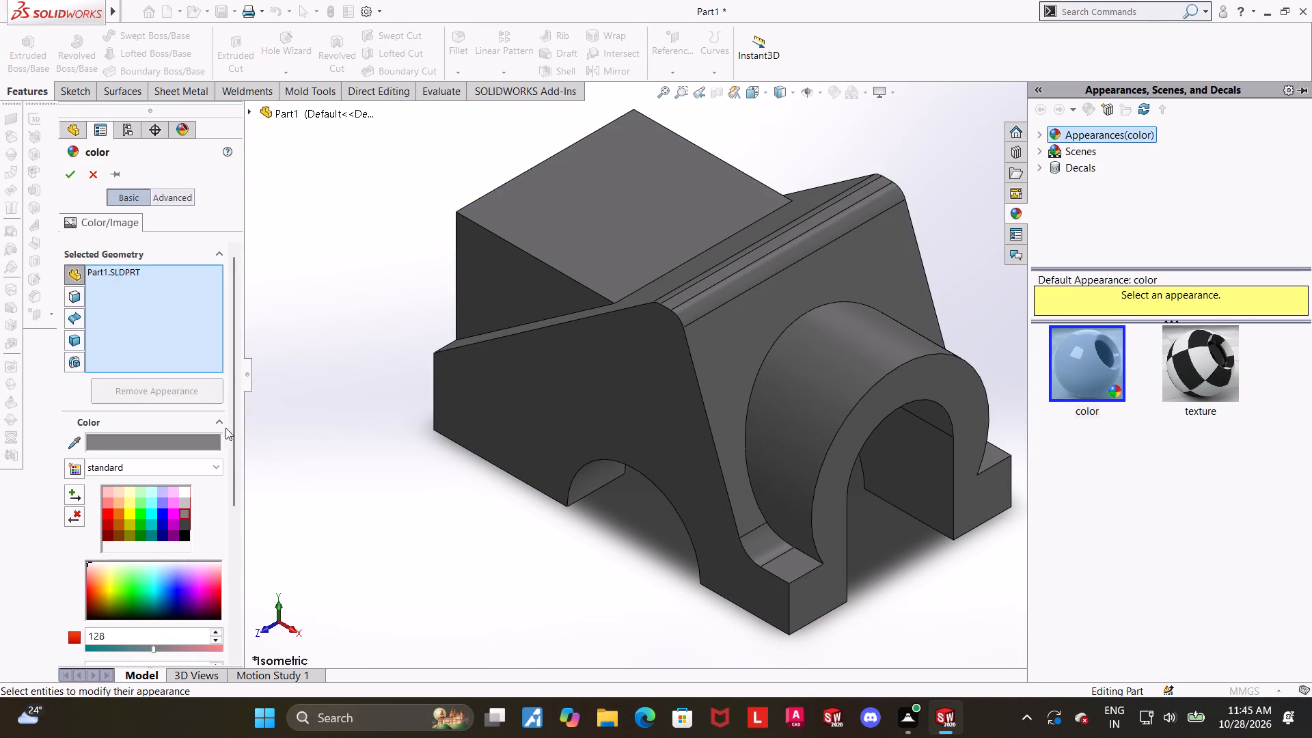
pyautogui.click(66, 181)
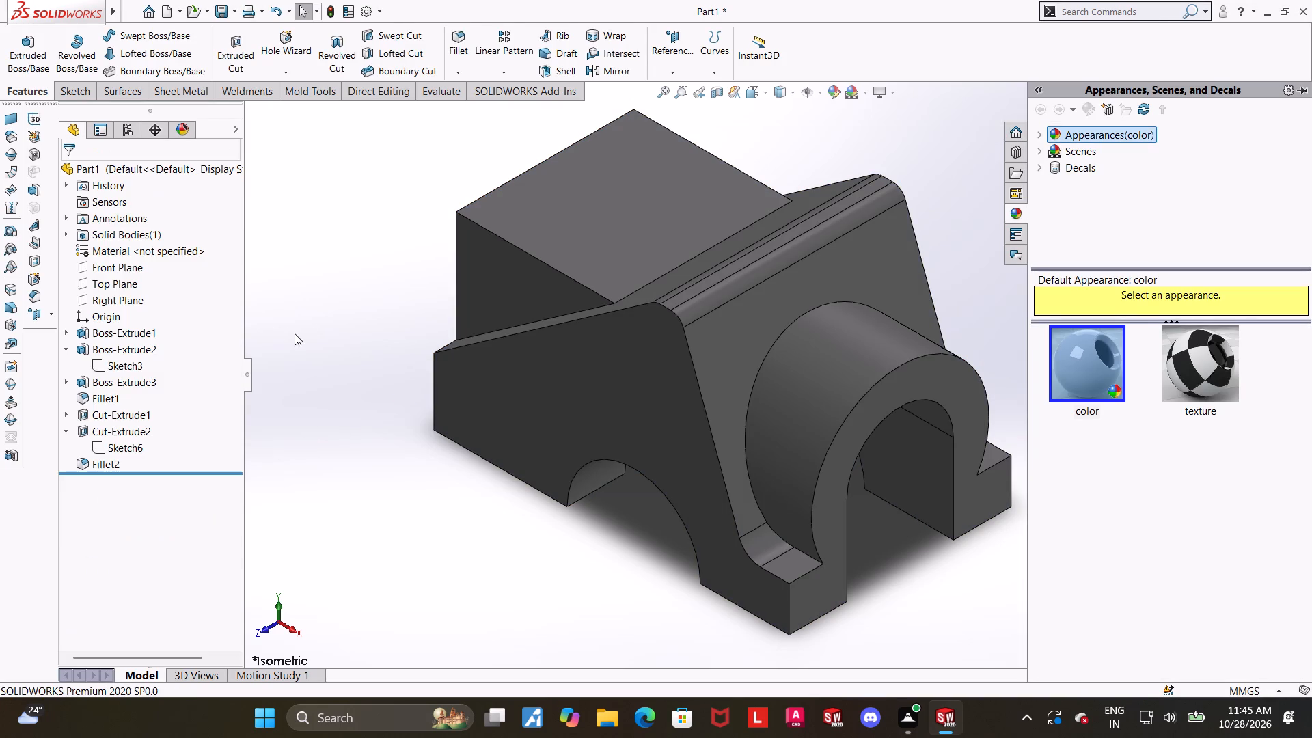
pyautogui.click(296, 333)
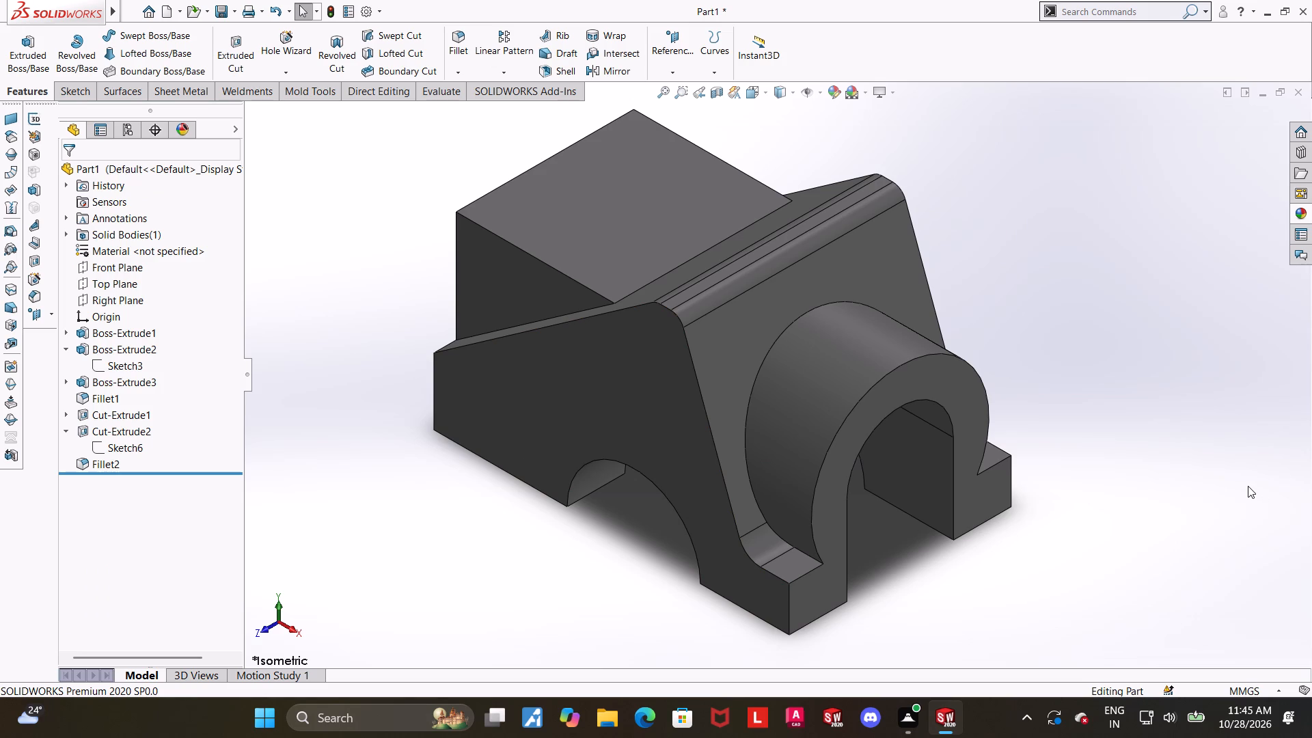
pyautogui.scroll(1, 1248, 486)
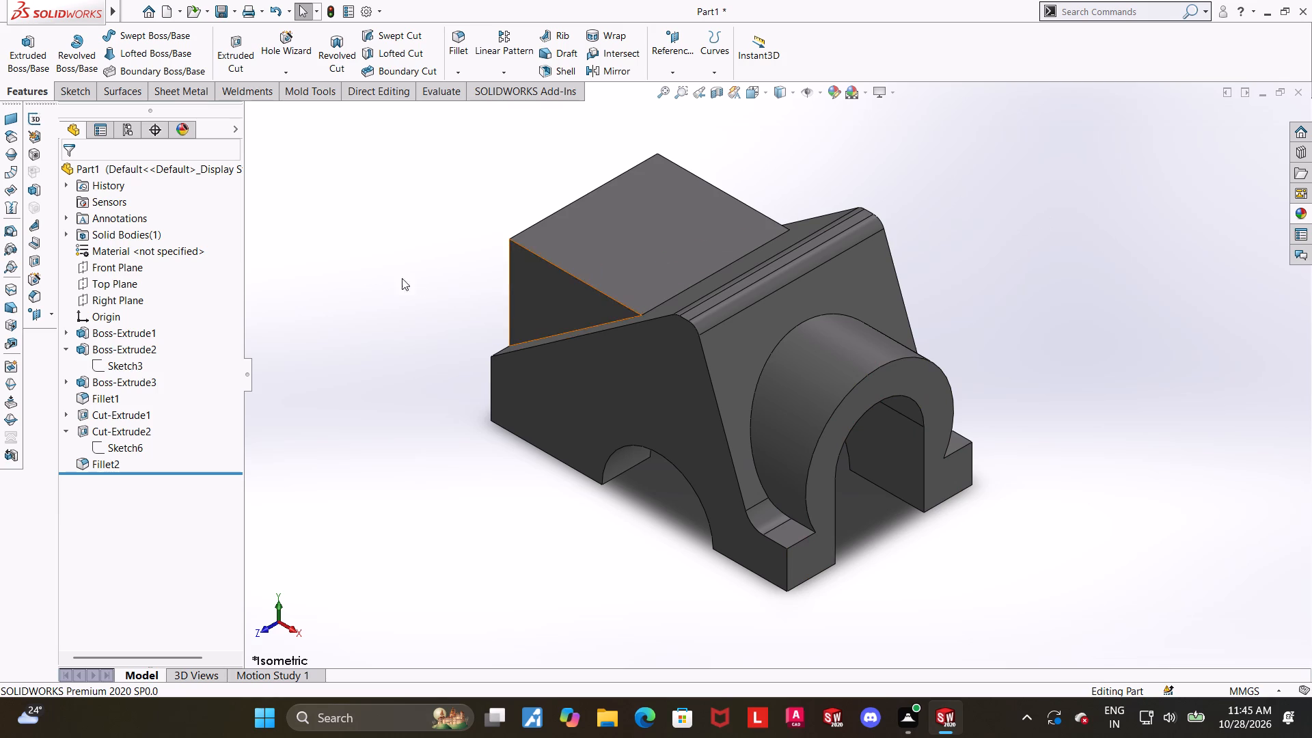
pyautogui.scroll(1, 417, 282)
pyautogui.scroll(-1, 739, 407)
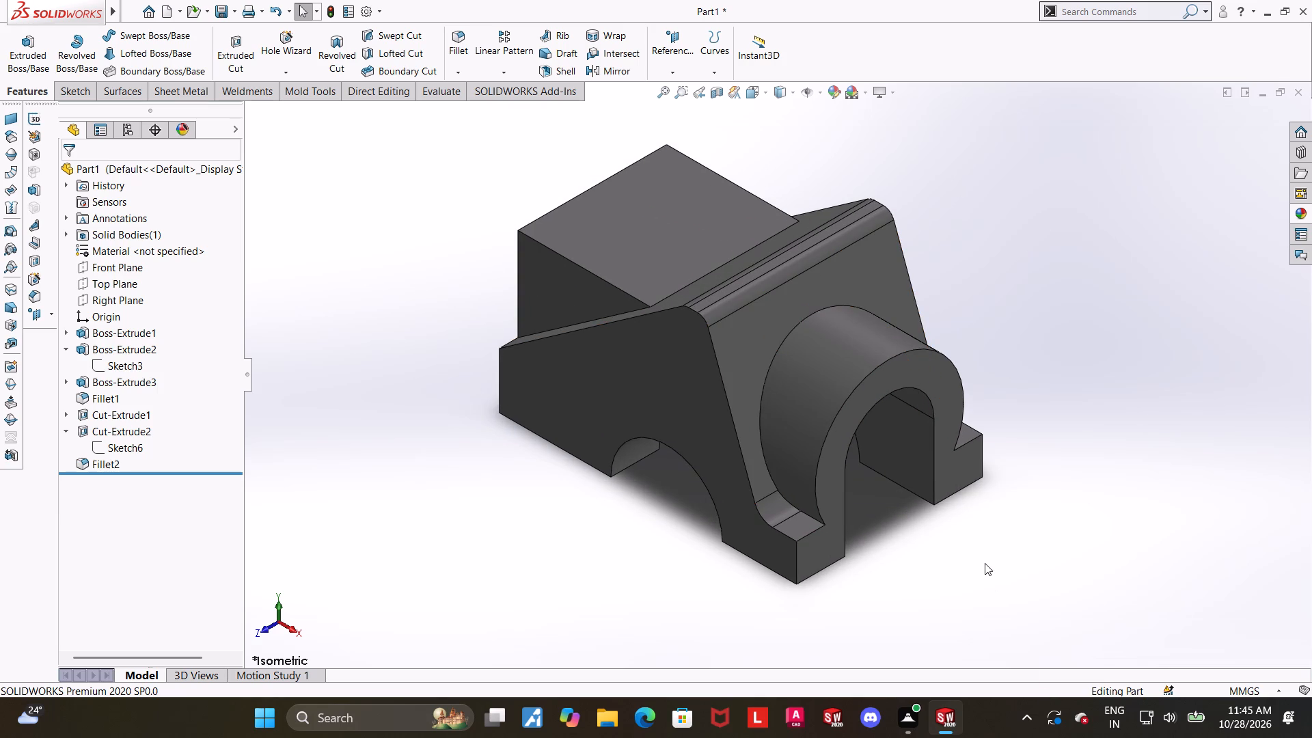
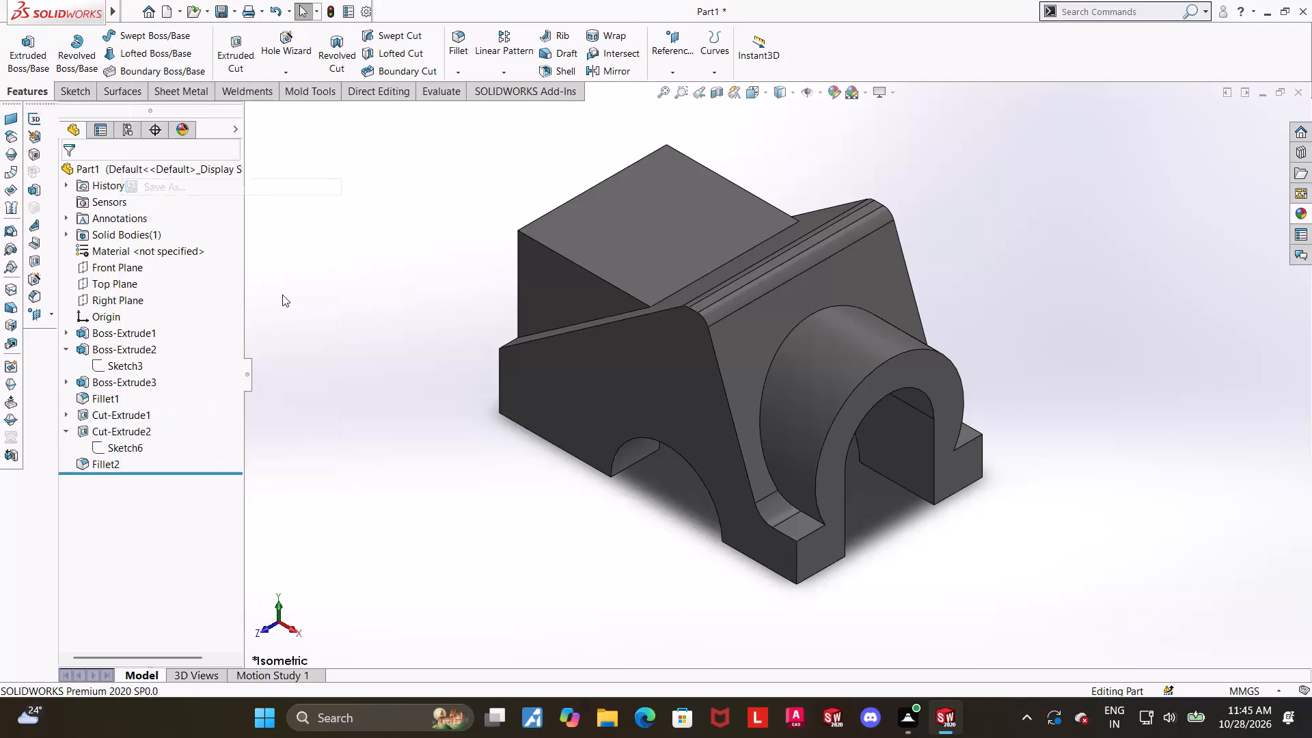
# Save the part under the file name "saddle ridge".
pyautogui.write('saddle ridge')
pyautogui.press('space')
pyautogui.press('Return')
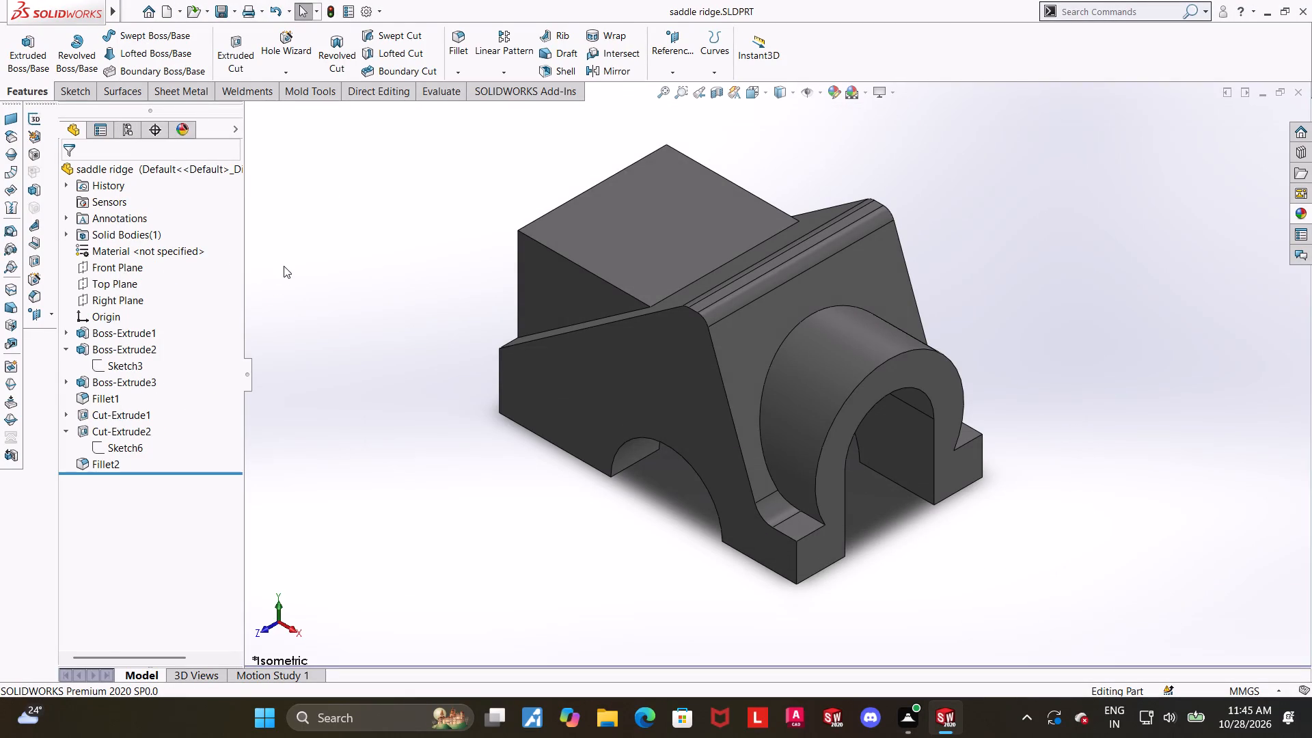
# Save a copy of the part in the Downloads folder as the PDF file saddle ridge.pdf.
pyautogui.click(193, 184)
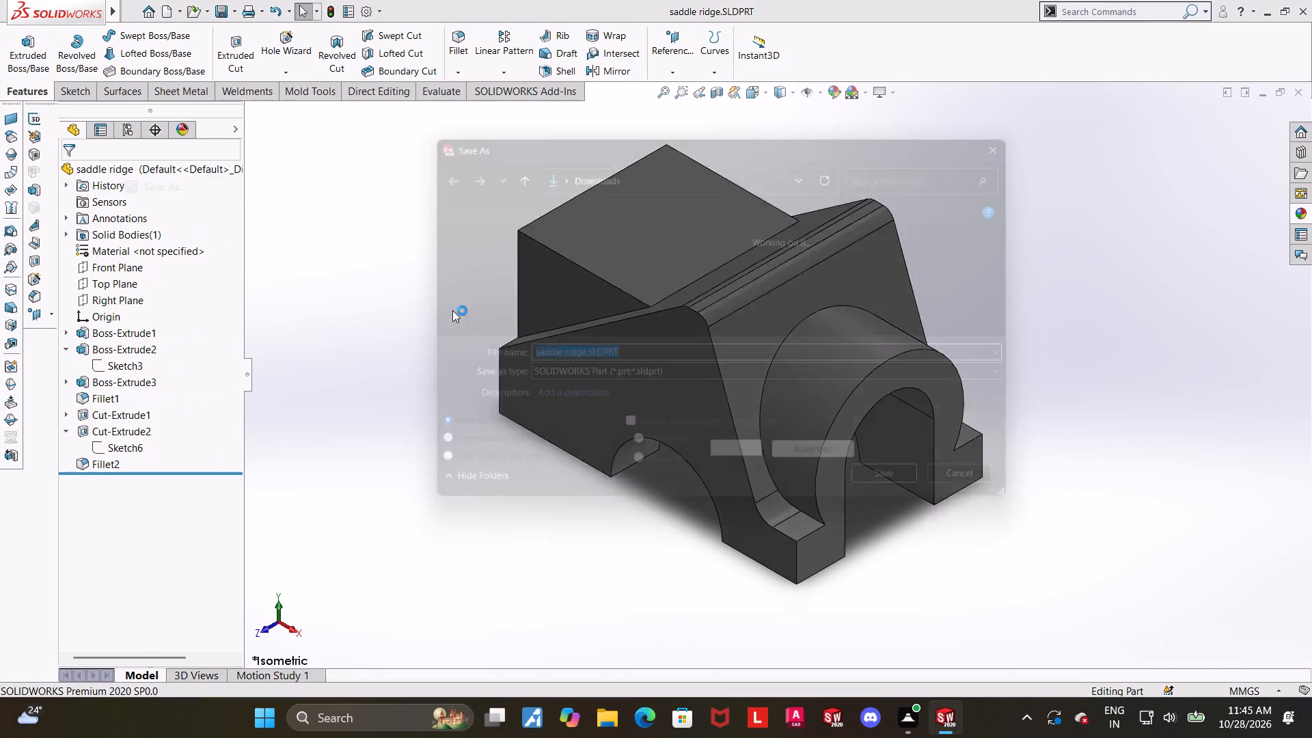
pyautogui.click(583, 378)
pyautogui.click(687, 100)
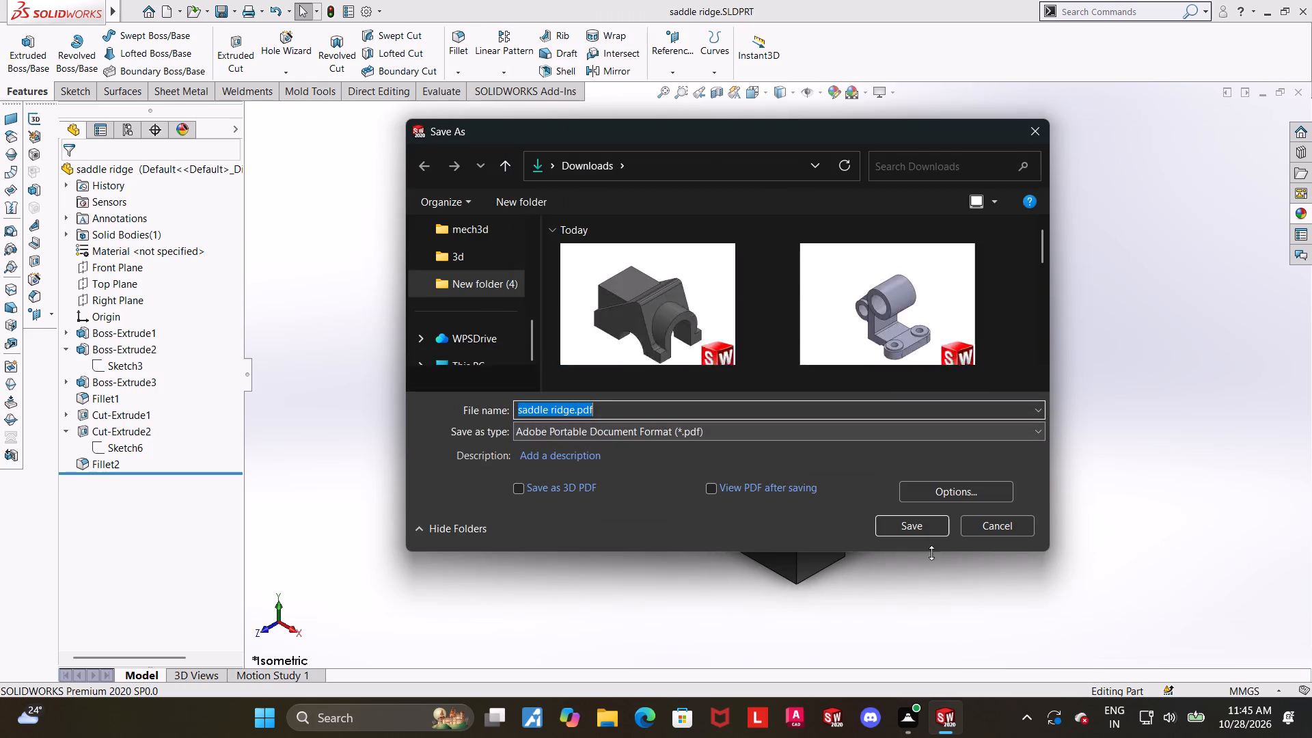
pyautogui.click(920, 532)
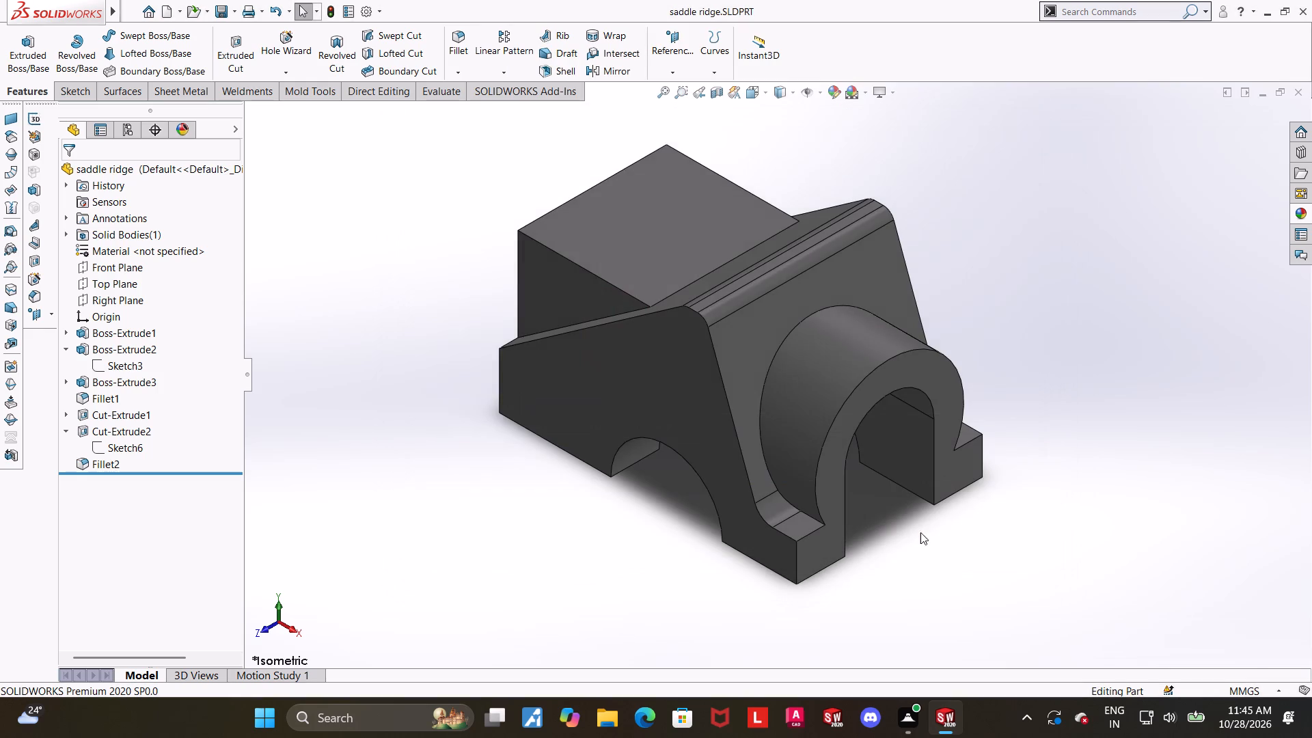